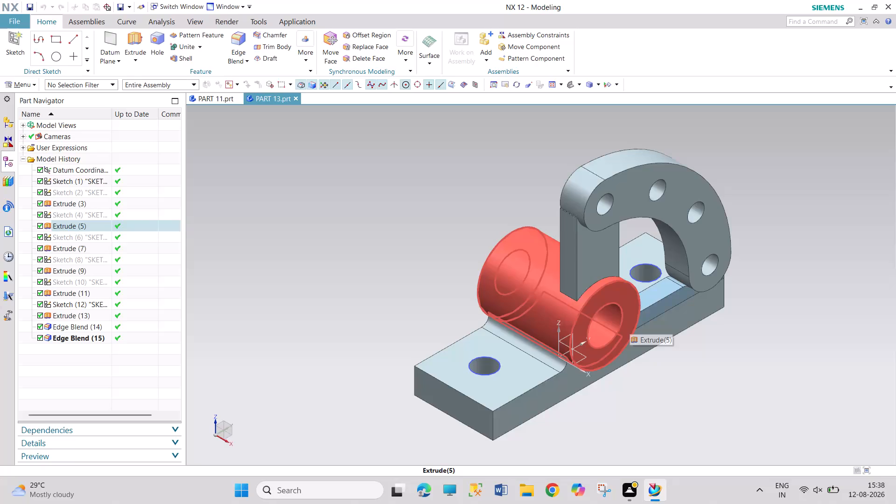
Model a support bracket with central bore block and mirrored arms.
Create a new millimetre part from the Model template with the file name PART 10.
key(ctrl+n)
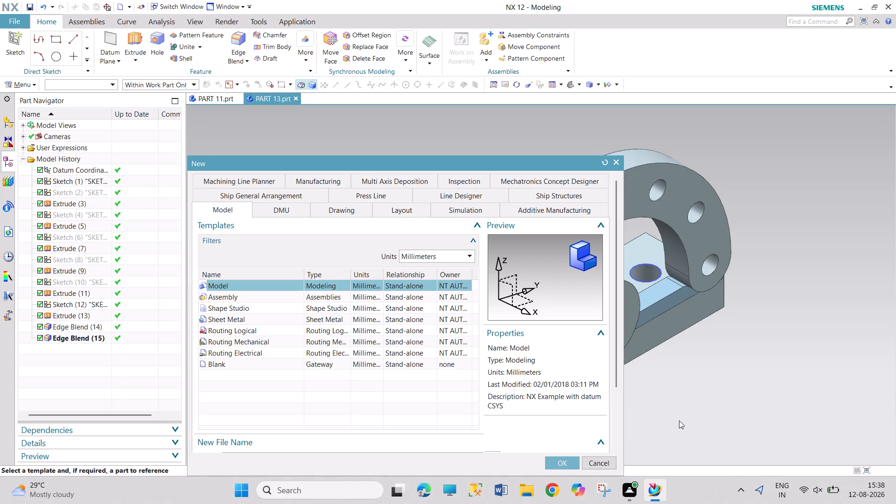
scroll(444, 373, down, 3)
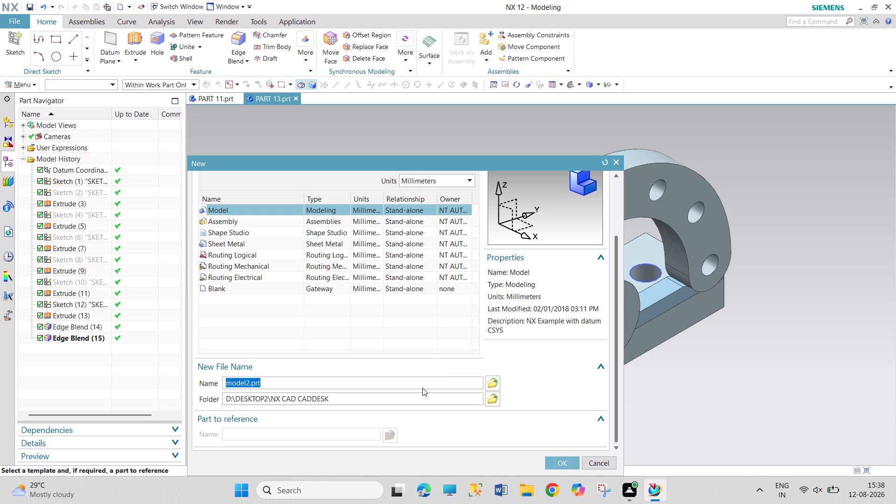
text(PART)
key(space)
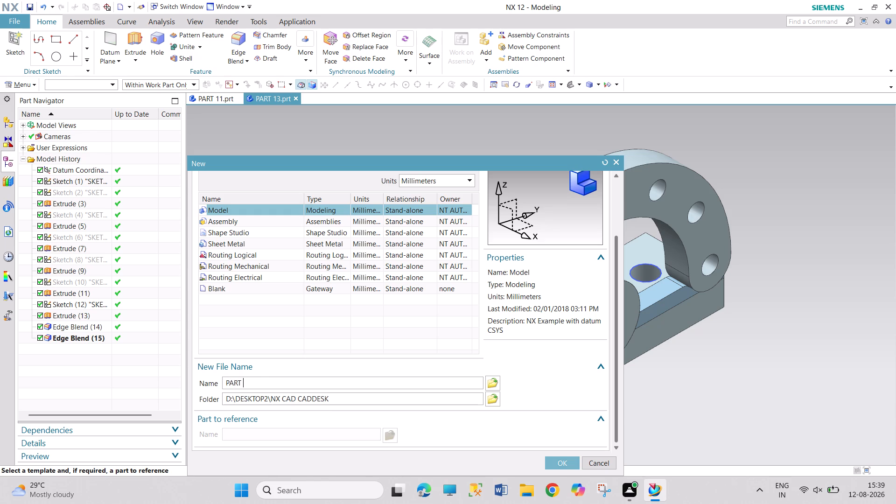
text(10)
key(Return)
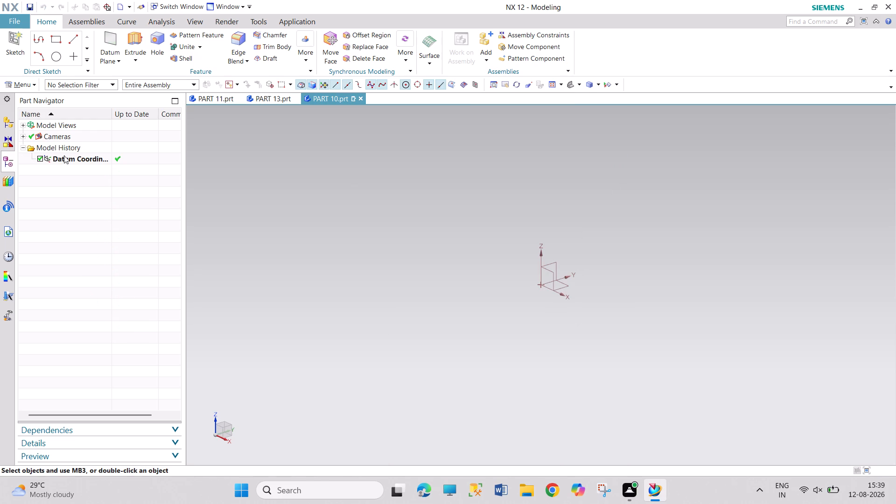
Start a sketch in the task environment on the datum YZ plane.
click(27, 86)
click(47, 130)
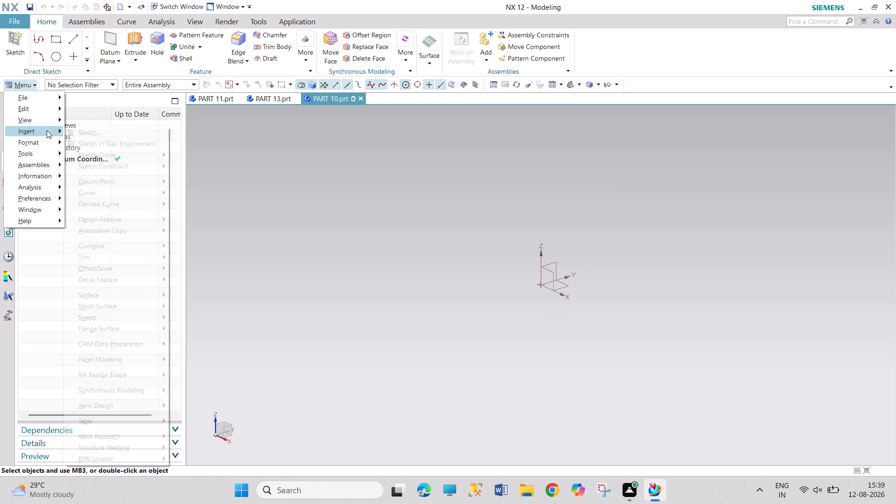
click(96, 144)
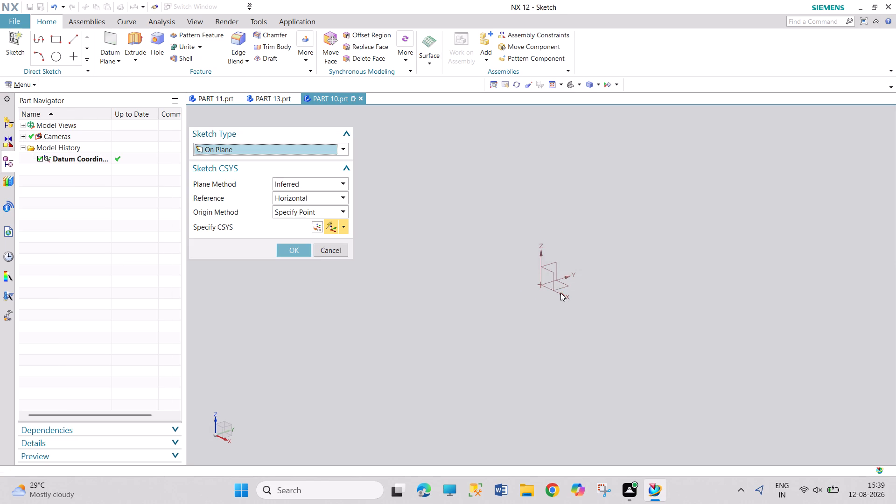
click(554, 261)
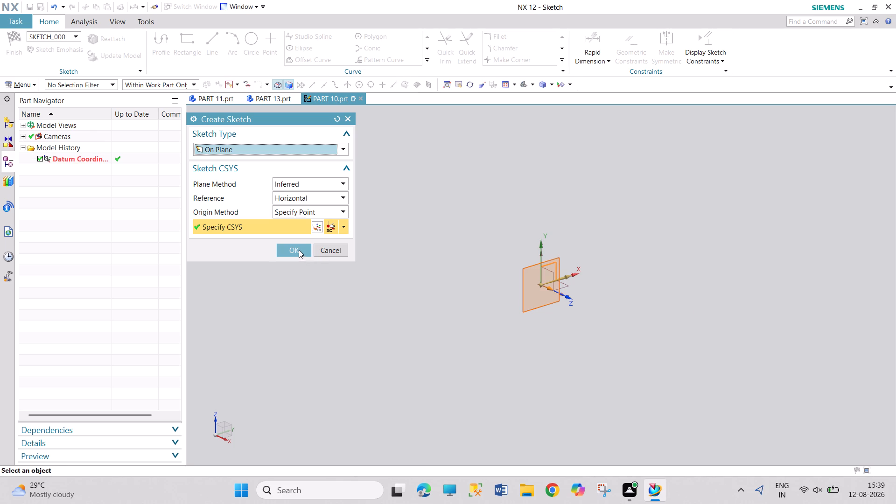
click(299, 250)
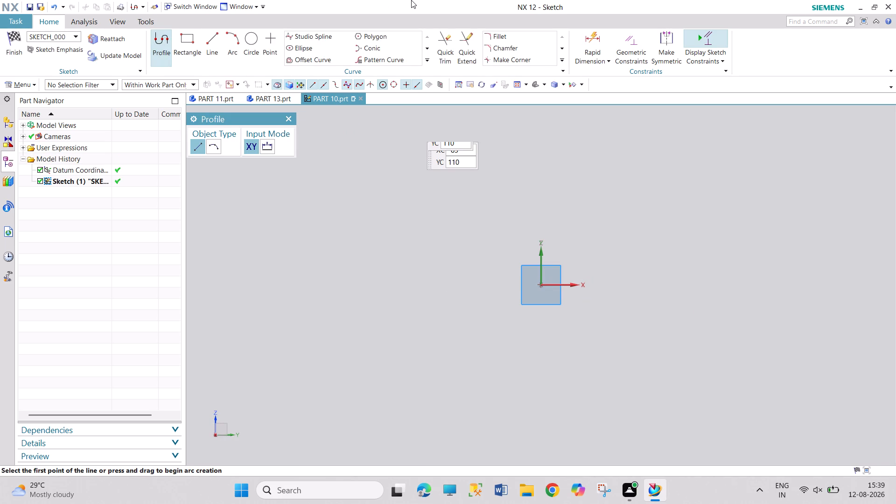
Sketch two concentric circles centred on the sketch origin, about 104 mm and about 63.4 mm in diameter.
click(245, 46)
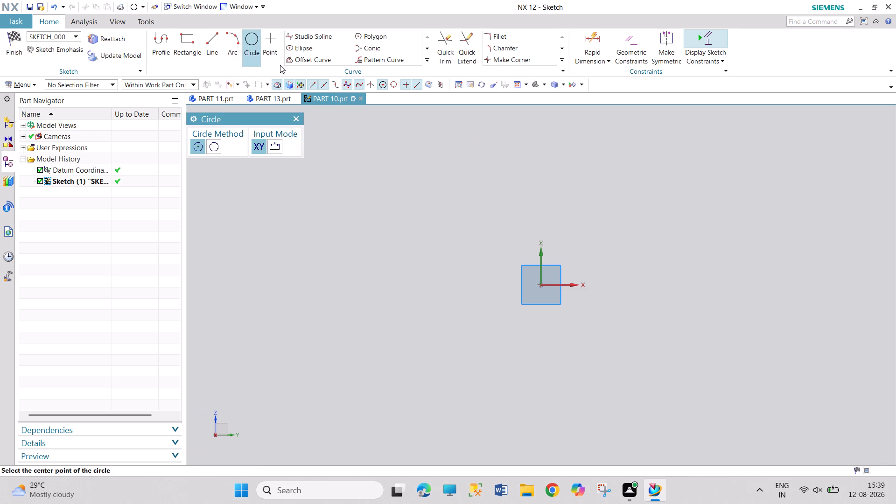
click(540, 284)
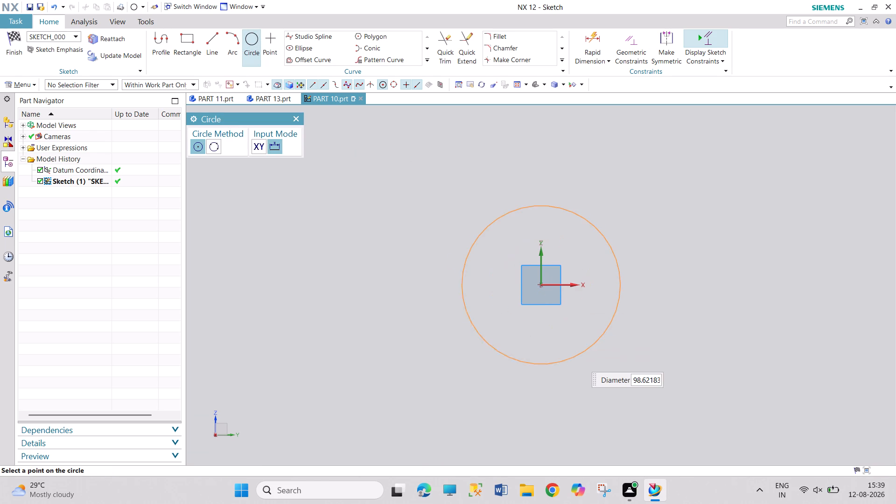
click(580, 360)
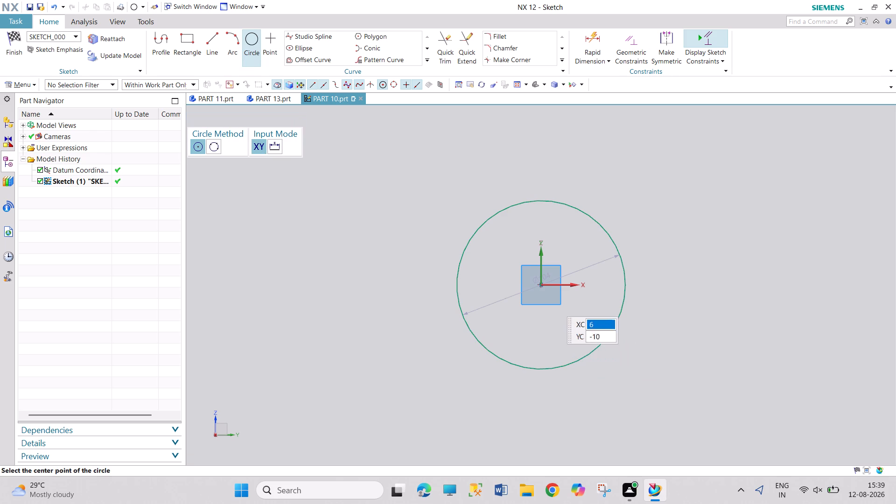
click(541, 285)
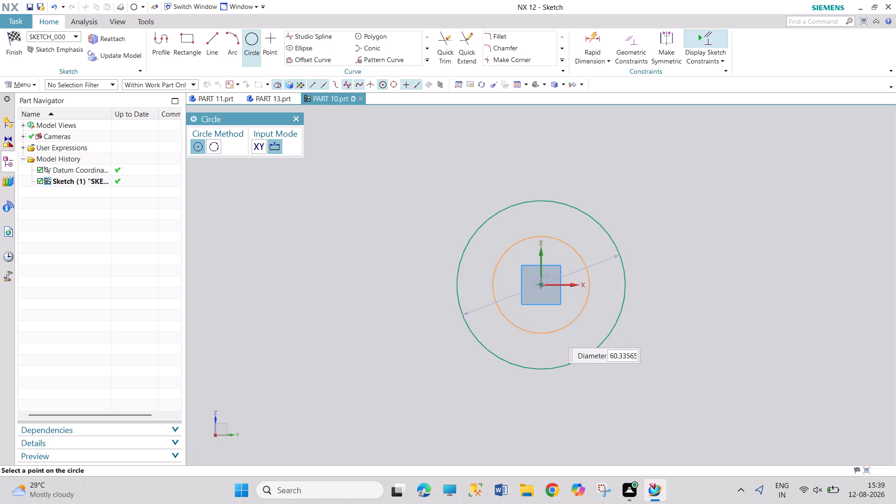
click(549, 336)
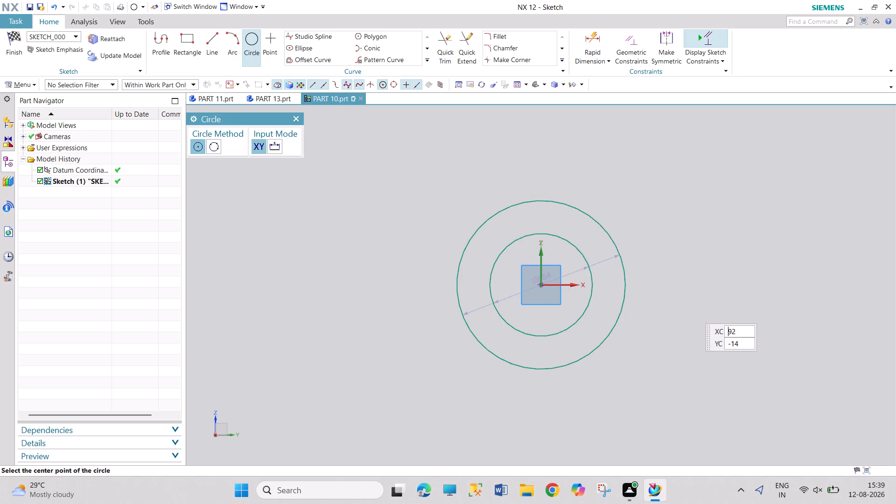
key(Escape)
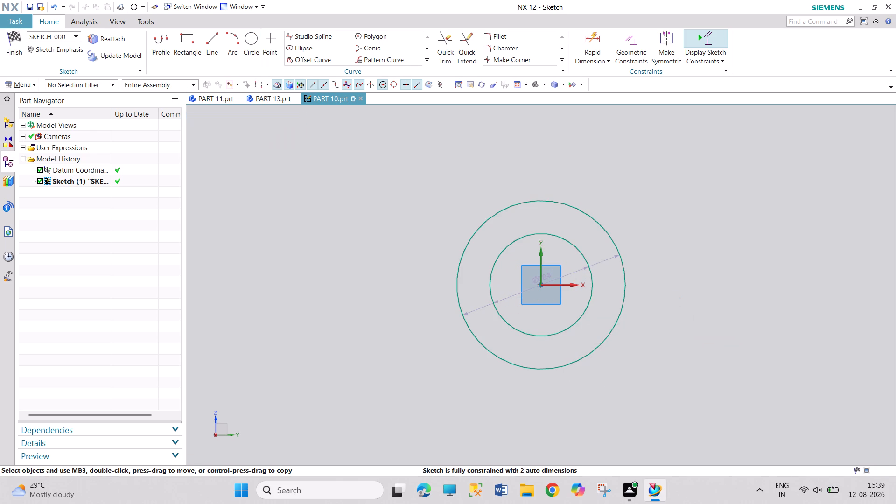
Move both diameter dimensions clear of the circles, then set the larger circle's diameter to 40 mm and the other's to 38*2 mm.
drag(607, 261, 600, 192)
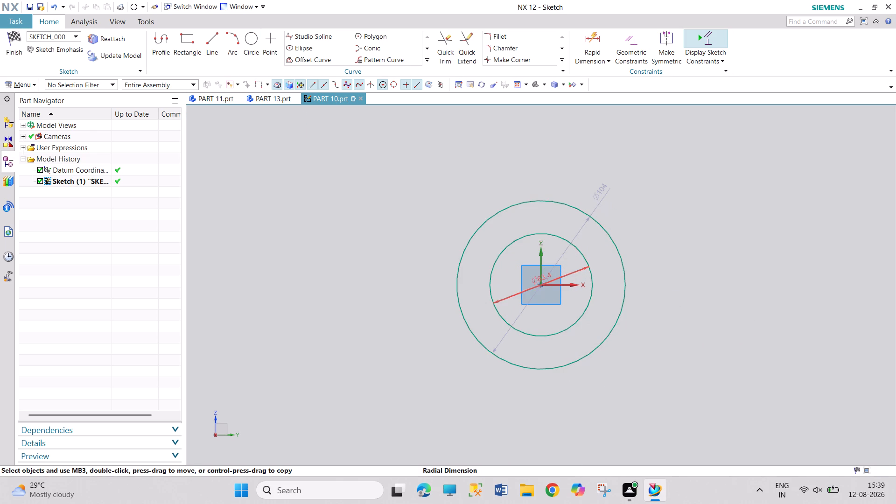
drag(578, 273, 651, 246)
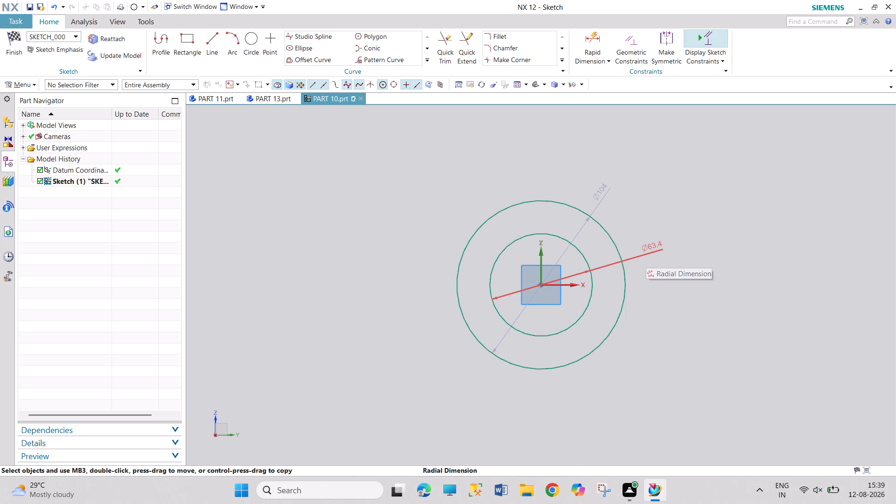
double_click(604, 192)
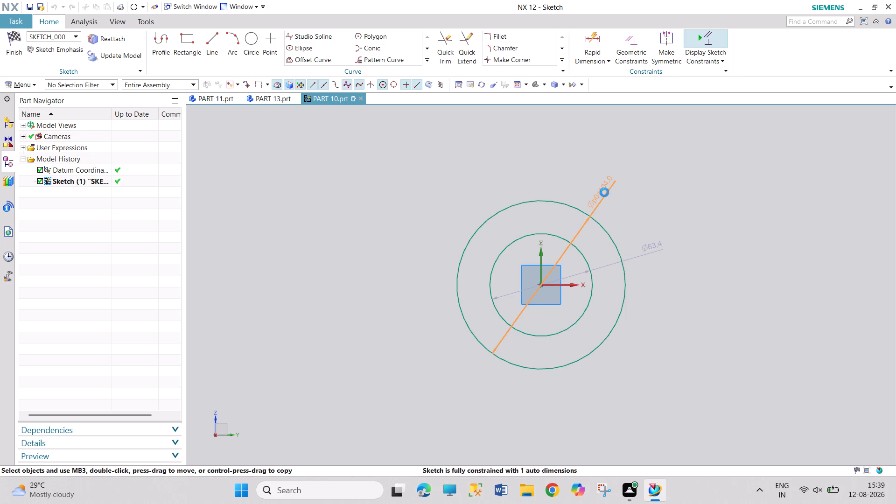
text(40)
key(Return)
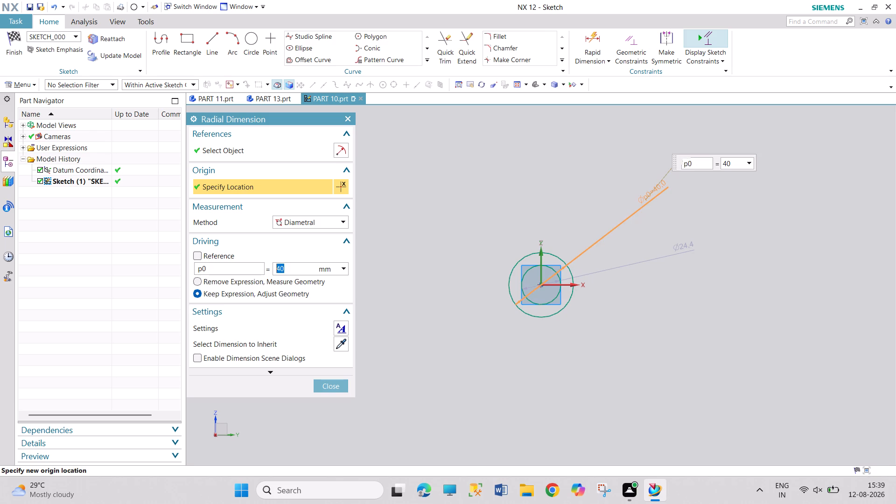
double_click(679, 249)
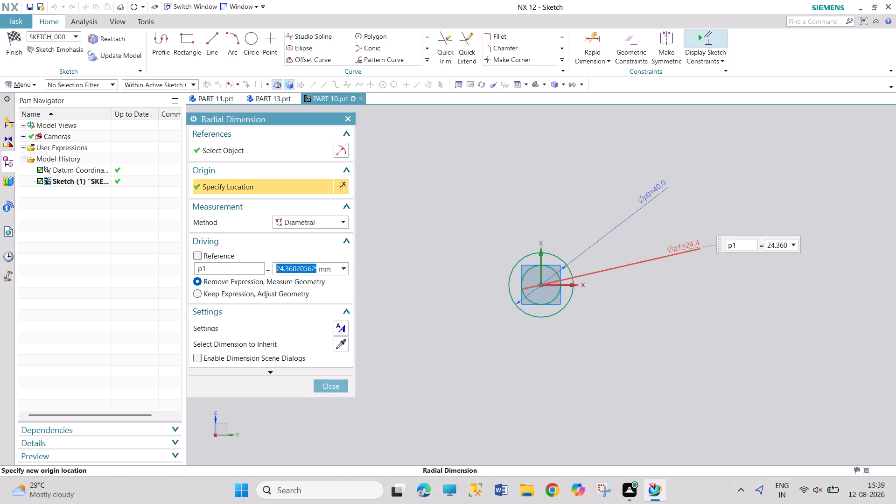
text(38*2)
key(Return)
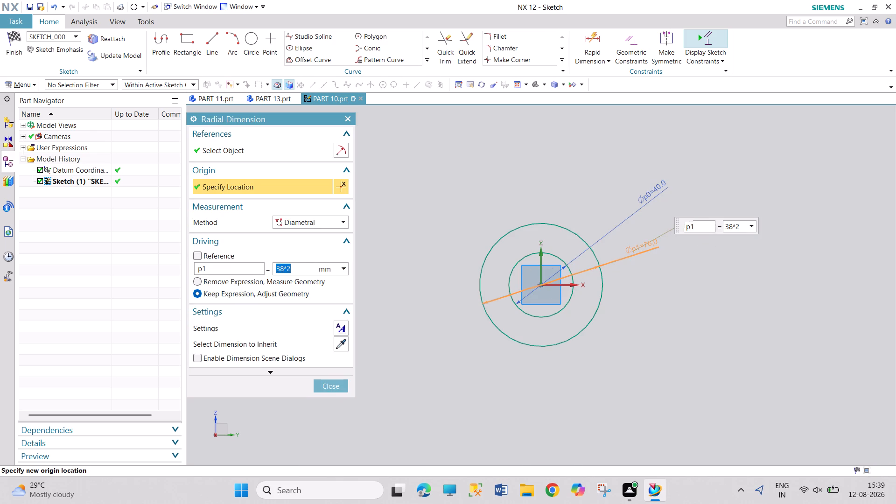
key(Escape)
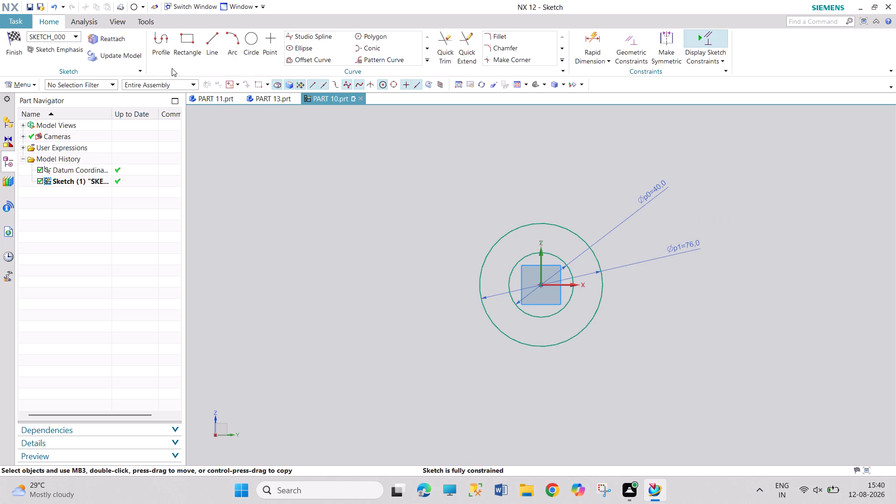
Sketch an open-topped U around the circles' lower half: vertical line about 80 mm, horizontal line about 93 mm, vertical line about 68 mm.
click(208, 49)
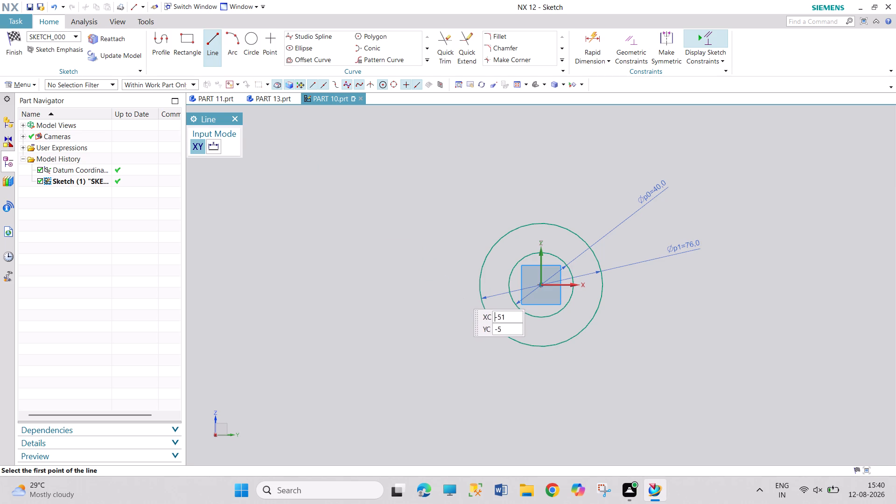
drag(462, 278, 463, 289)
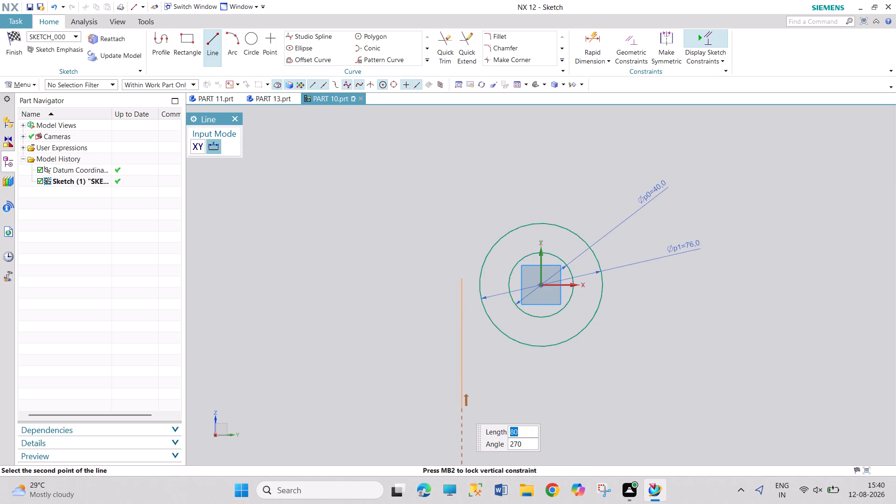
drag(461, 408, 470, 410)
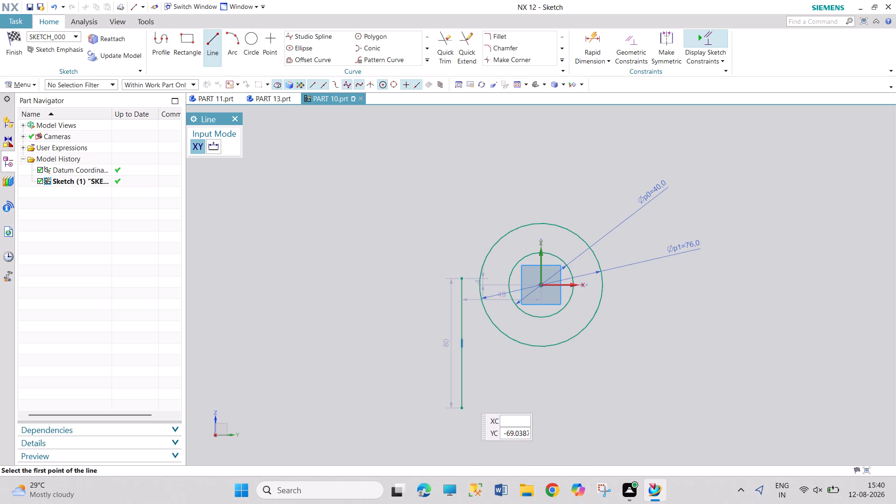
drag(462, 407, 469, 408)
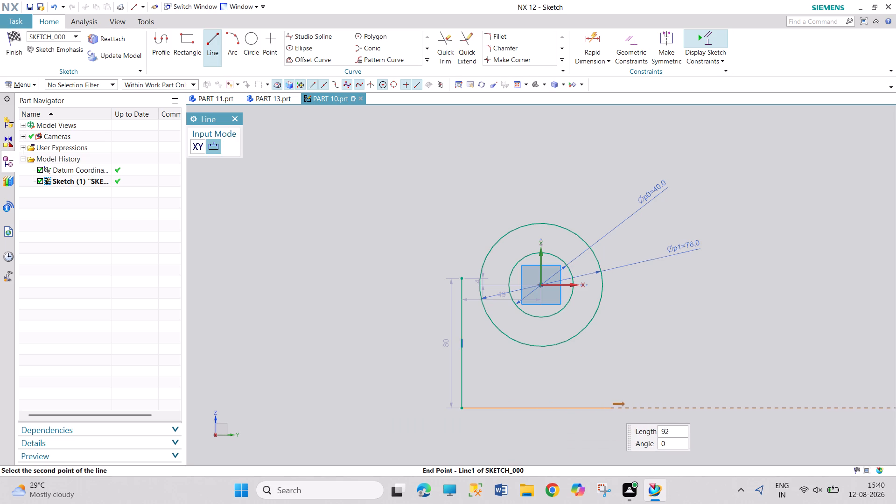
click(613, 408)
click(612, 408)
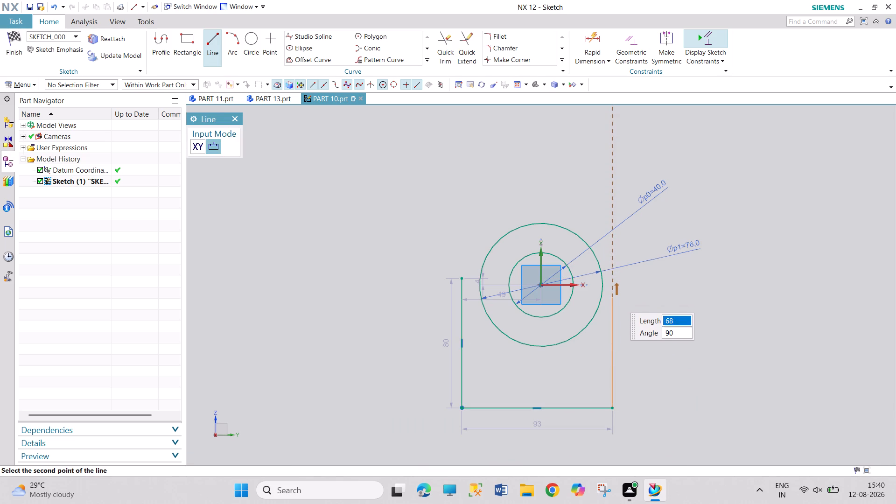
click(615, 297)
key(Escape)
key(Escape)
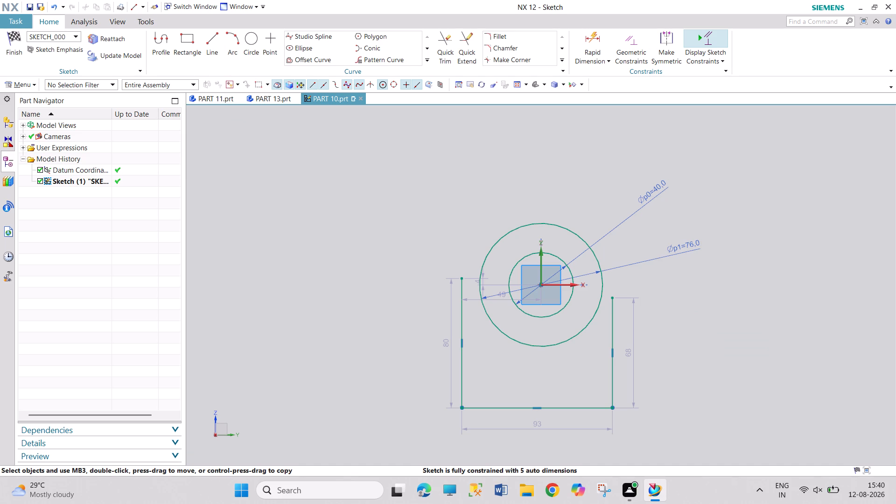
Constrain the upper endpoints of both vertical lines to lie on the 76 mm circle using Point on Curve.
click(641, 40)
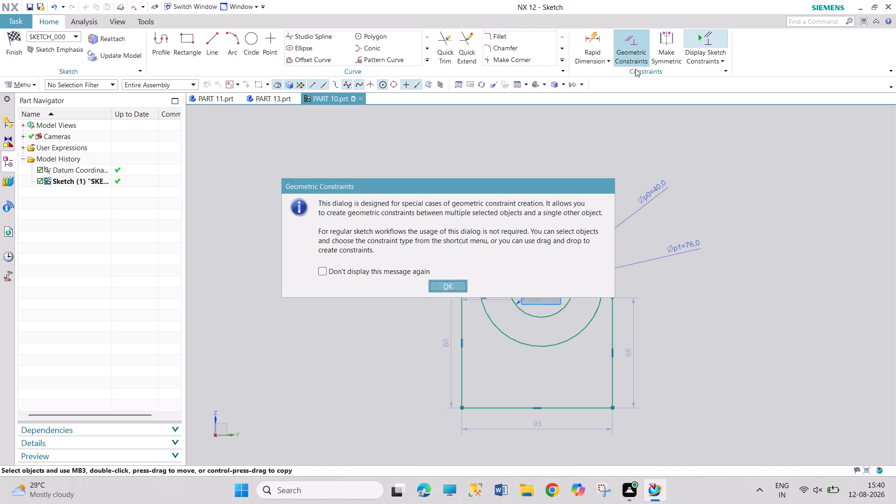
click(444, 286)
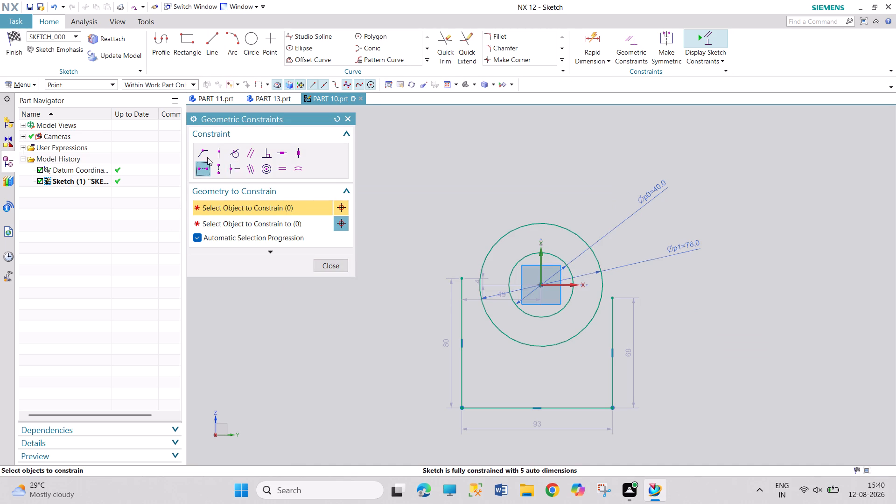
click(224, 154)
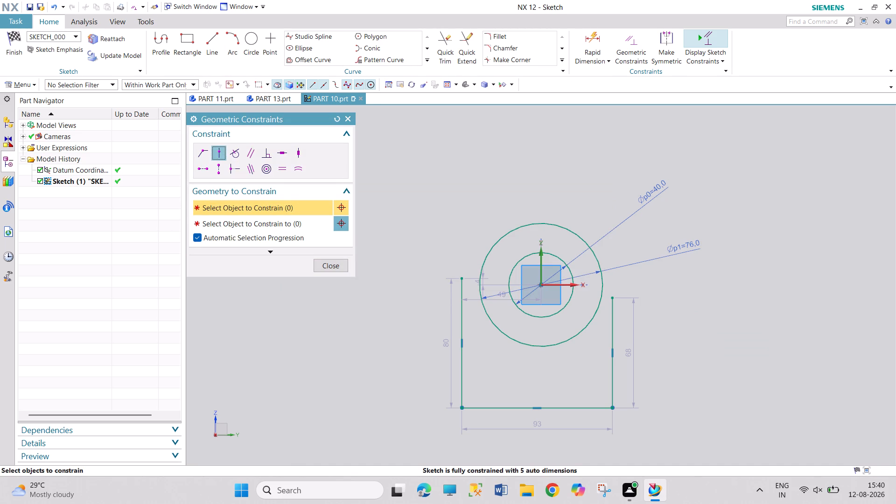
click(462, 276)
click(487, 266)
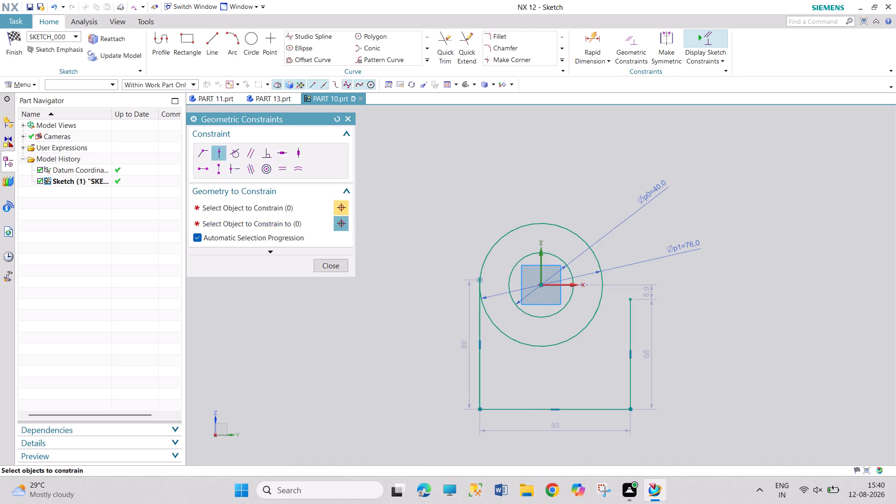
click(631, 300)
click(600, 294)
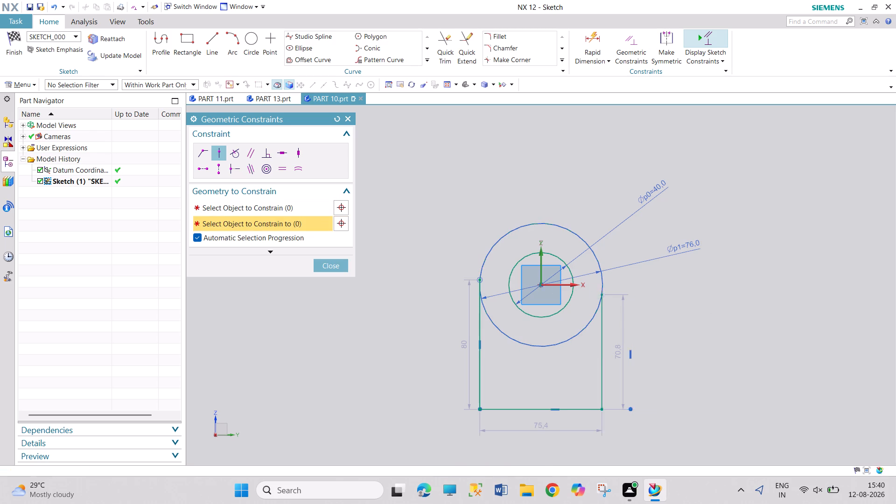
Apply Tangent constraints between each vertical line and the 76 mm circle.
click(231, 153)
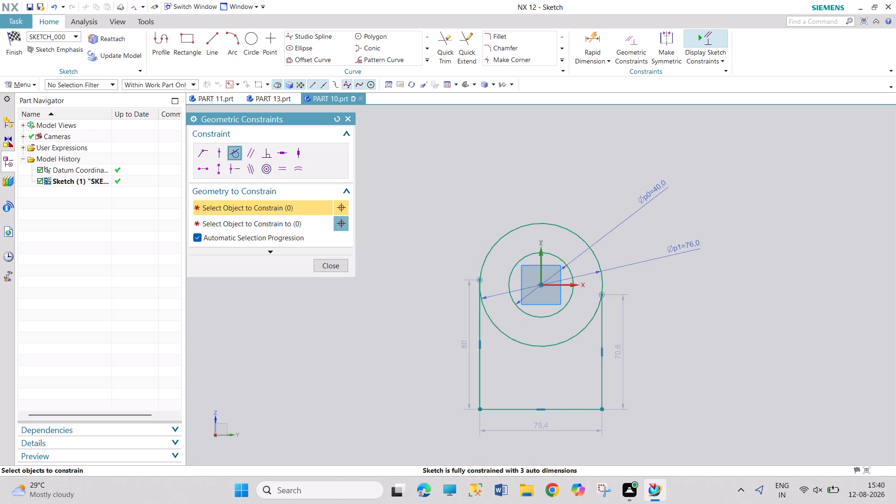
click(481, 335)
click(492, 328)
click(602, 331)
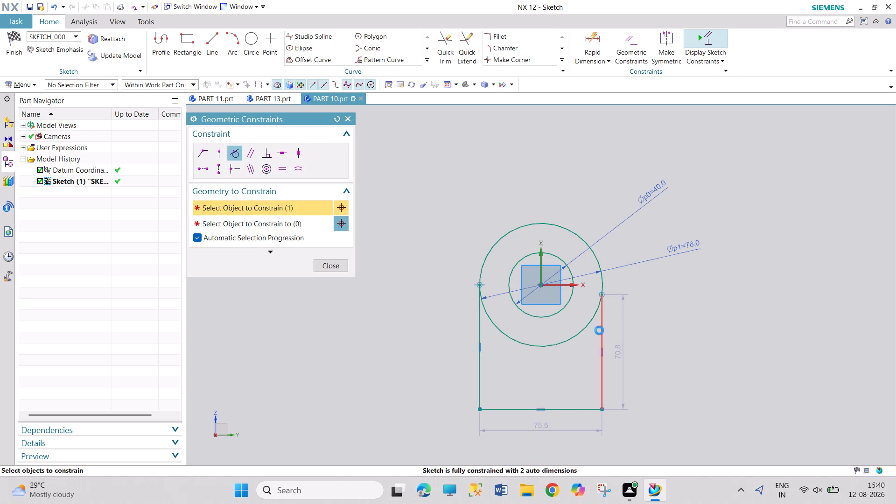
click(589, 327)
click(325, 262)
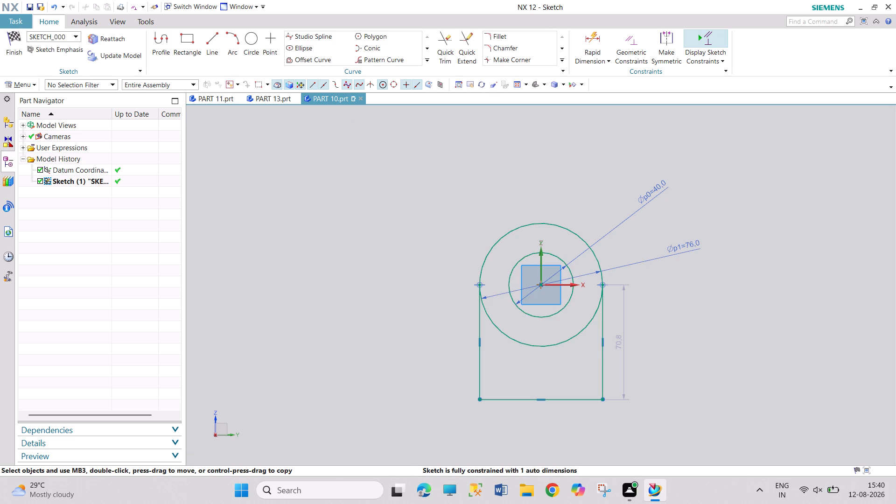
Dimension the overall height from the horizontal base line to the top of the 76 mm circle and set it to 74 mm.
click(603, 37)
click(530, 399)
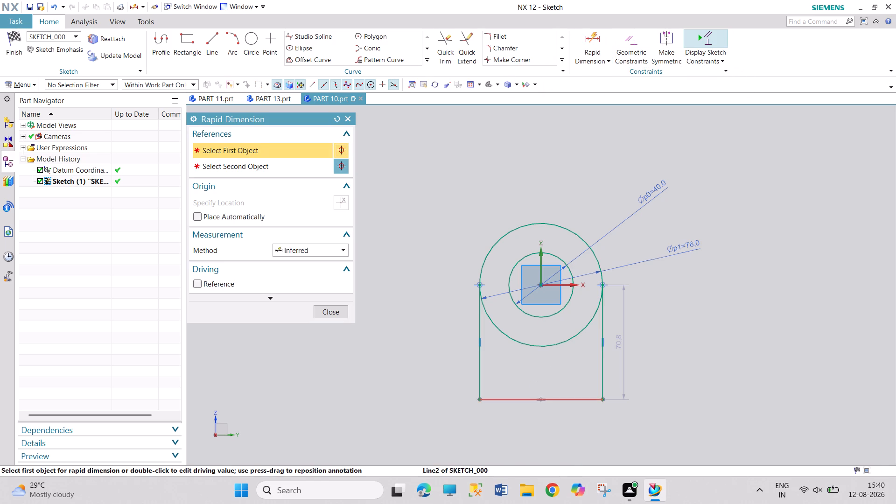
click(542, 221)
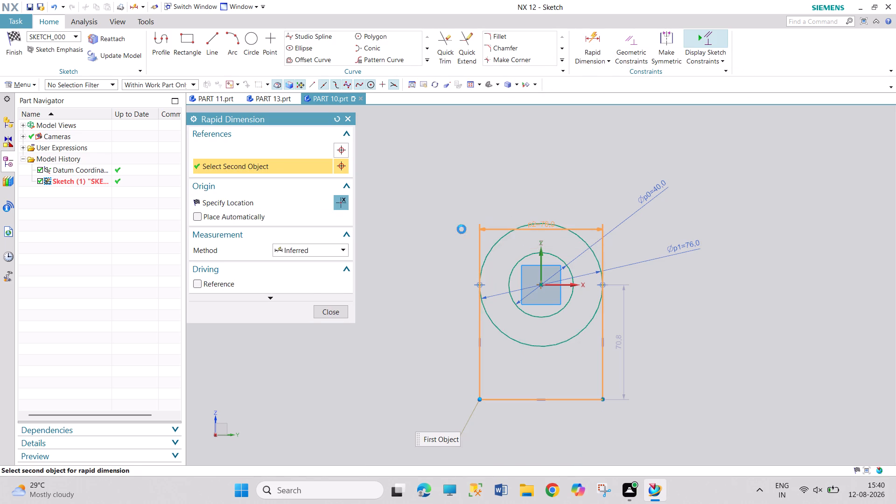
click(423, 274)
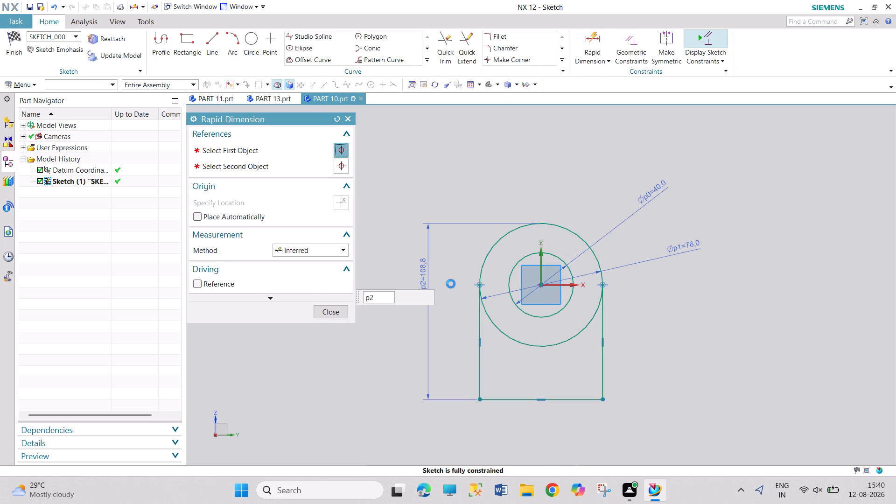
text(74)
key(Return)
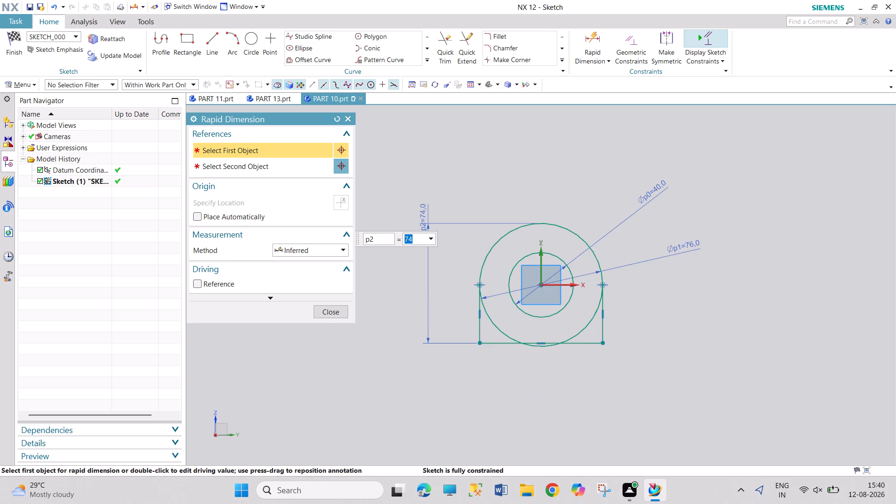
click(346, 119)
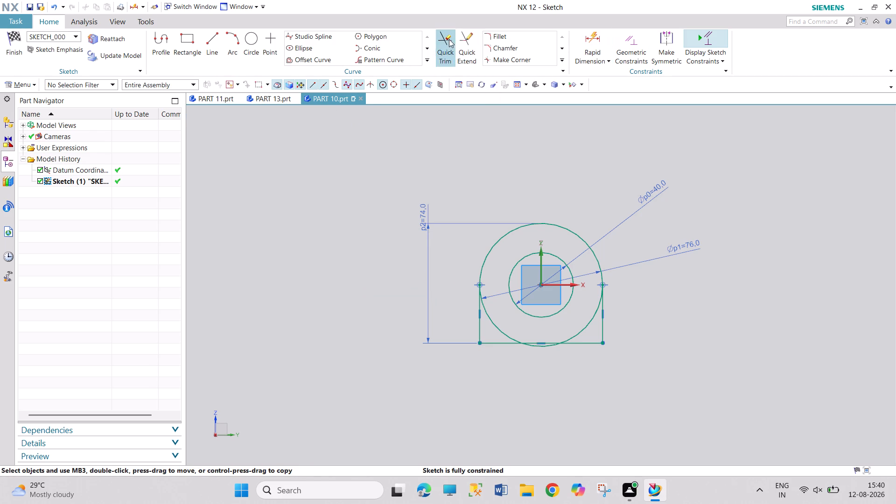
Trim away the lower arc segments of the 76 mm circle between the two vertical lines and finish the sketch.
click(449, 39)
click(542, 350)
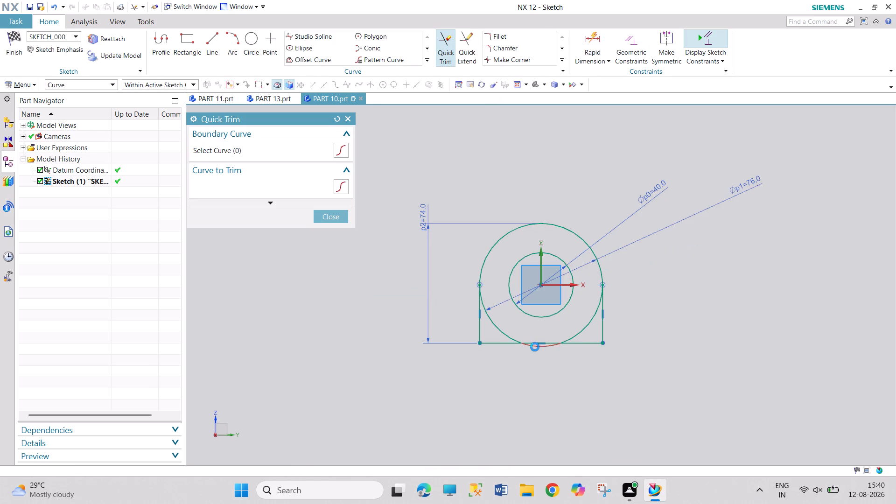
click(503, 333)
click(580, 332)
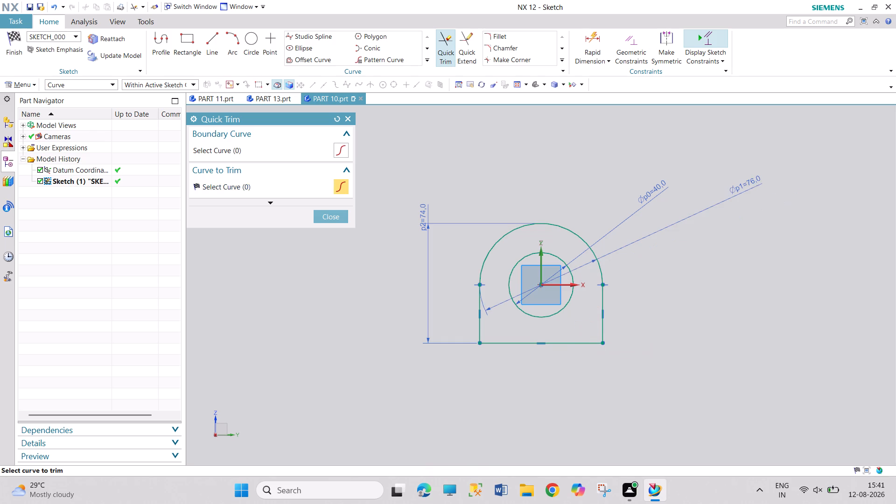
click(341, 217)
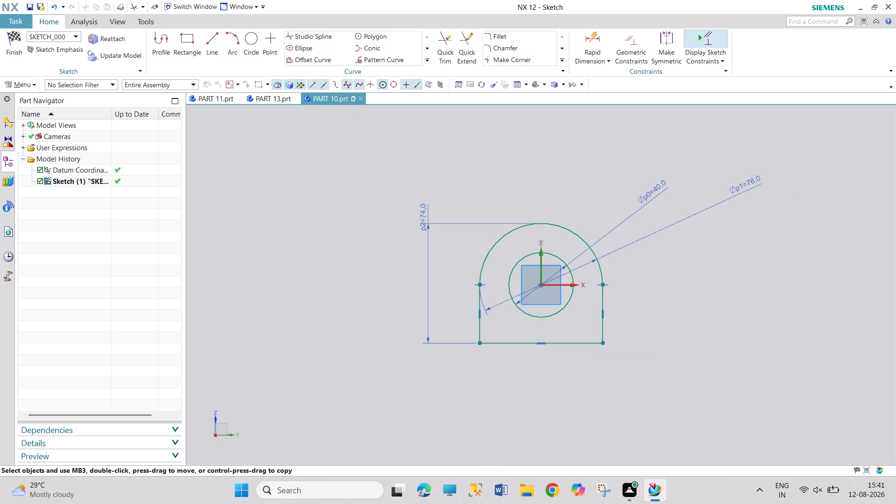
click(24, 54)
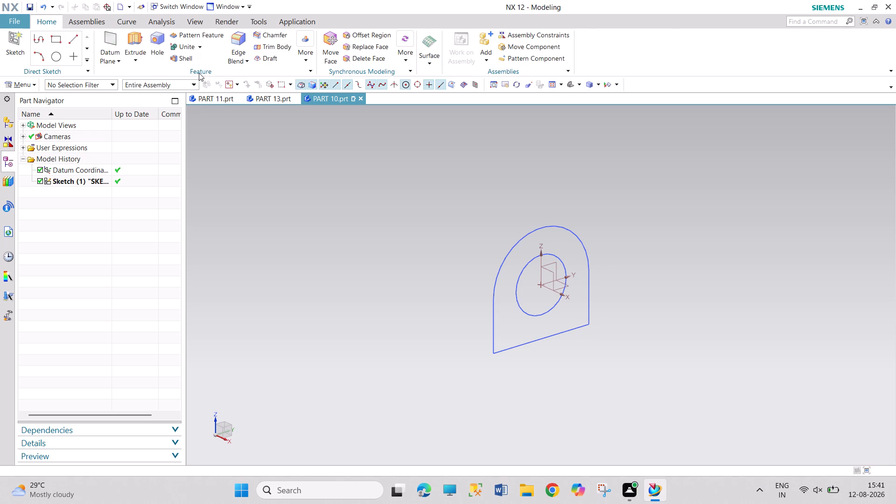
Extrude the arched profile with its 40 mm hole from a start distance of 0 to an end distance of 32 mm.
click(126, 44)
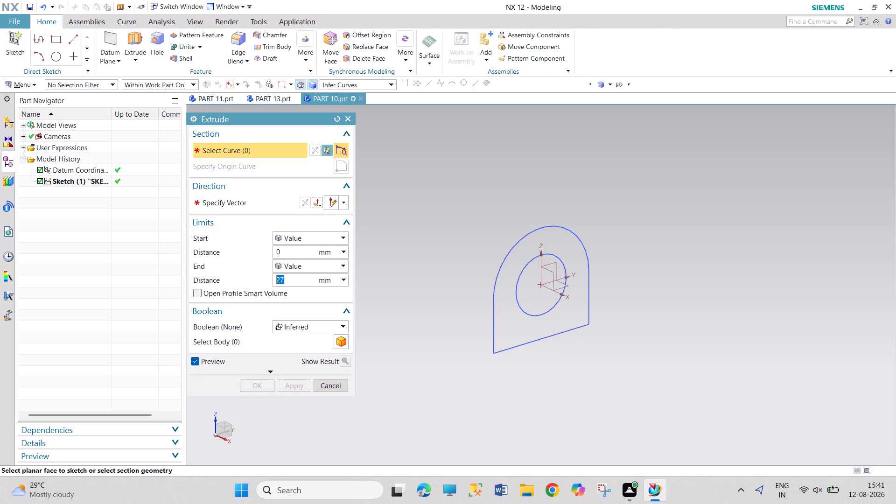
click(514, 249)
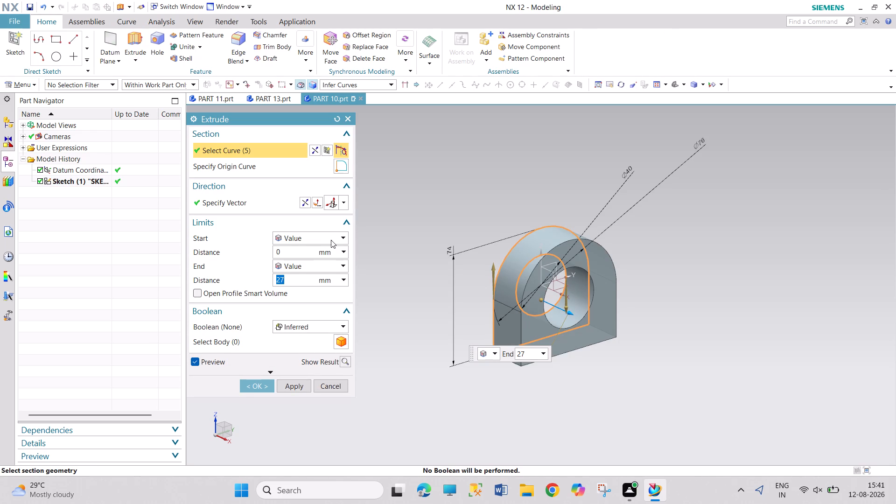
click(342, 238)
click(381, 245)
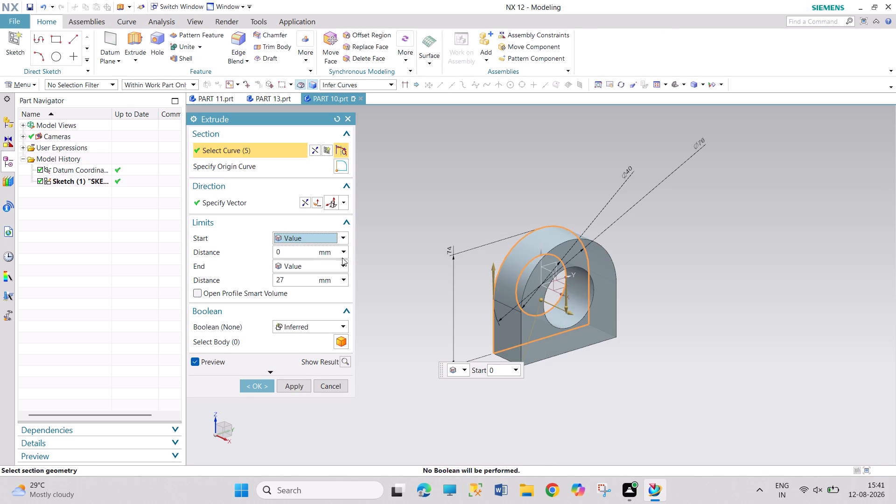
drag(287, 280, 258, 279)
text(32)
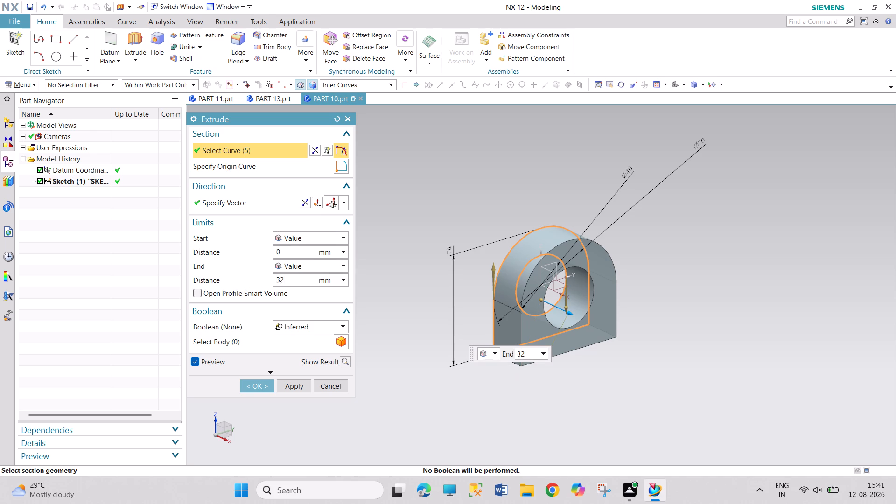
key(Return)
click(269, 380)
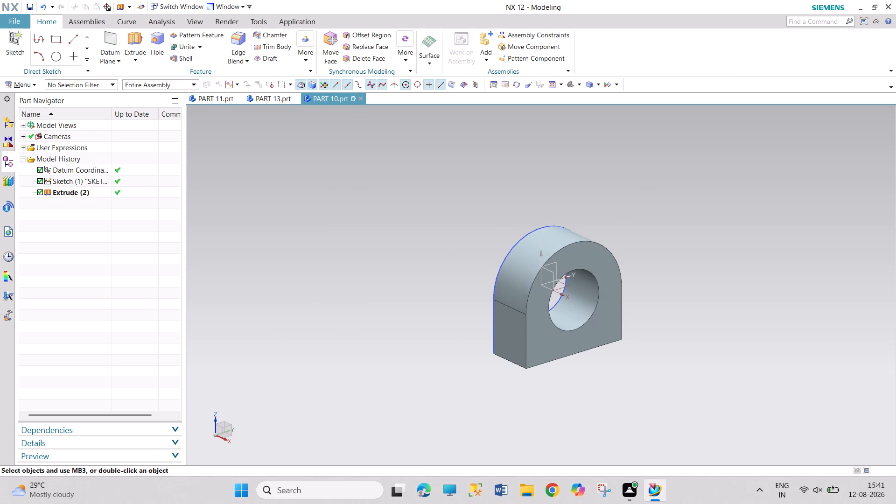
Hide the arched profile sketch used for the extrusion.
right_click(506, 249)
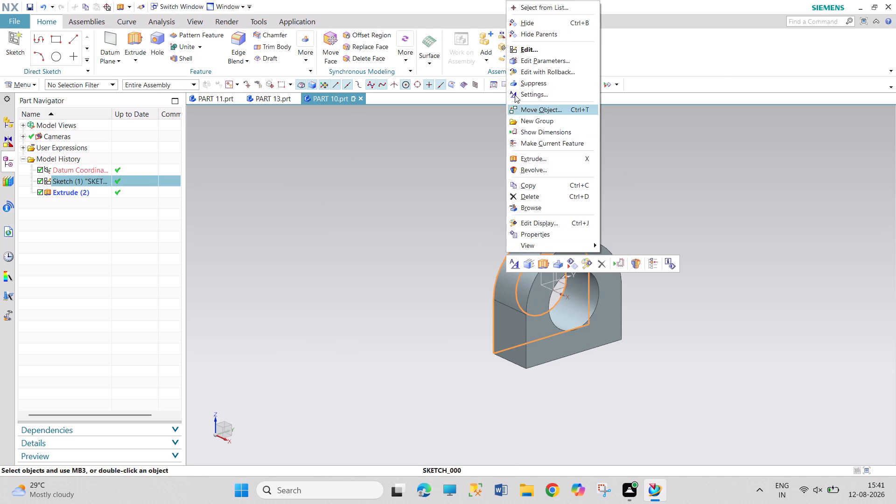
click(517, 25)
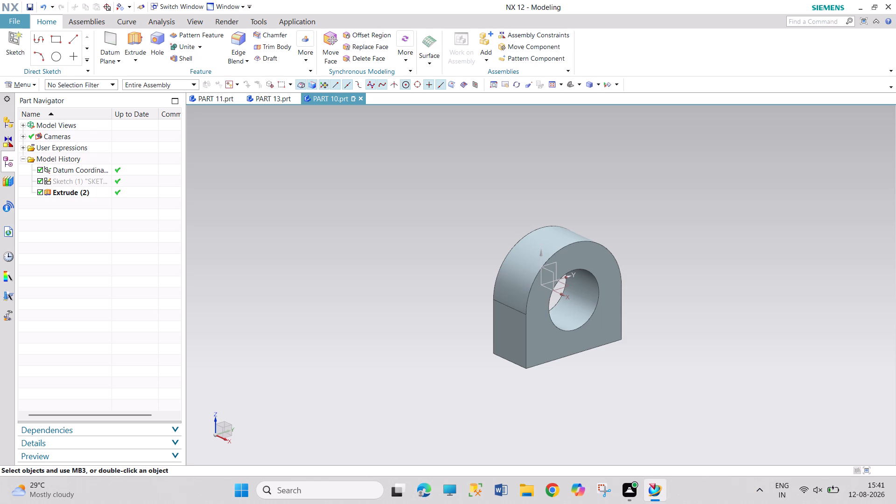
Create a new sketch in the task environment on the flat side face of the extruded body, below its rounded top.
middle_drag(504, 399, 519, 388)
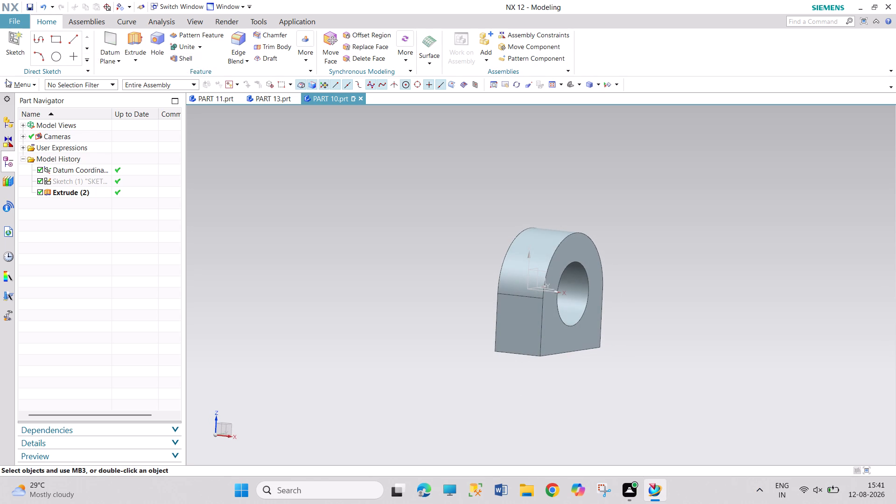
click(24, 83)
click(48, 132)
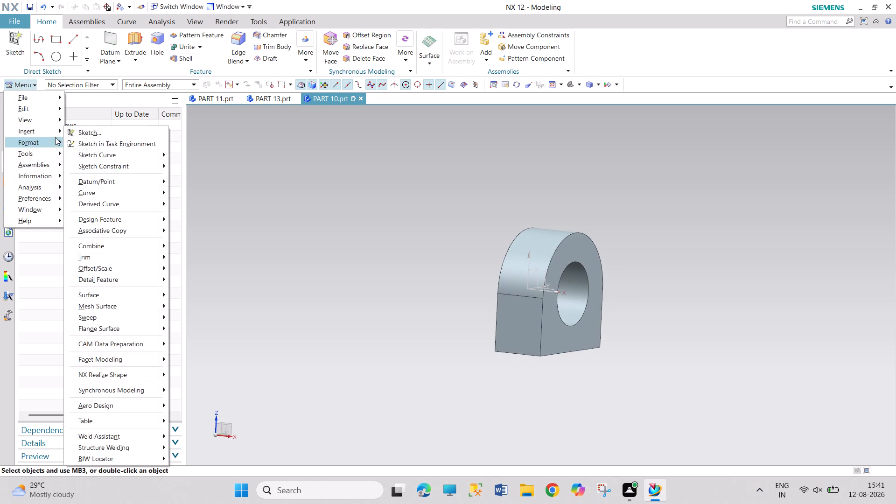
click(84, 144)
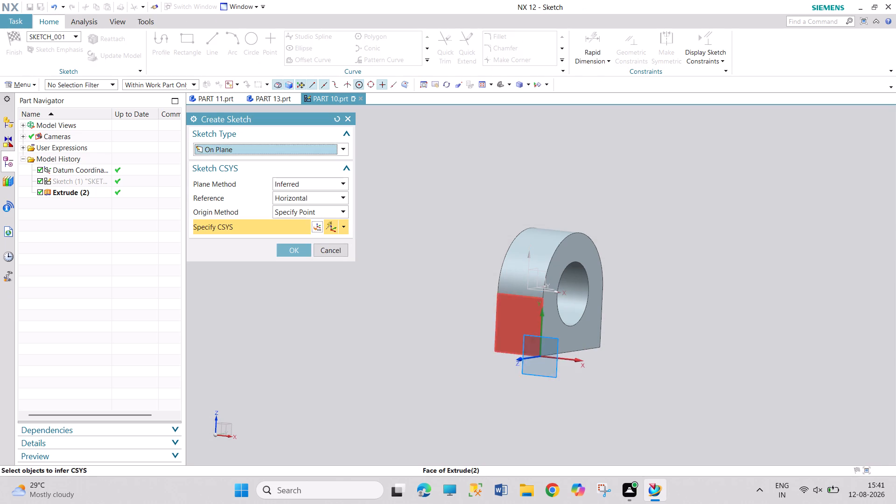
click(529, 333)
click(300, 252)
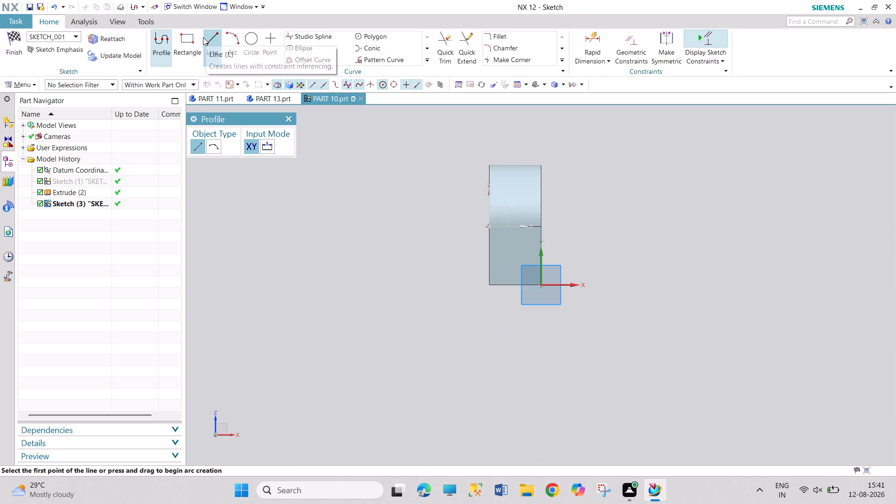
Sketch a closed profile under the block: 46 mm vertical line, 136 mm horizontal line, arc of about 13 mm radius, sloped line to origin, 32 mm closing line.
click(489, 285)
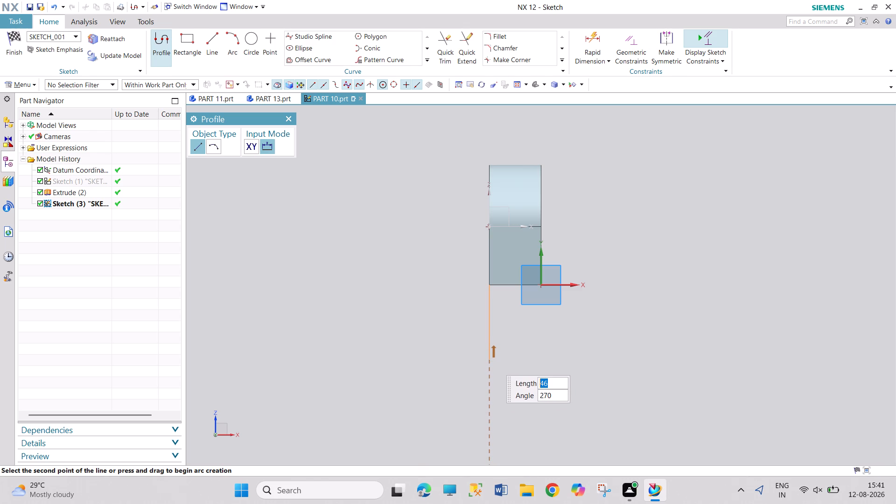
click(490, 359)
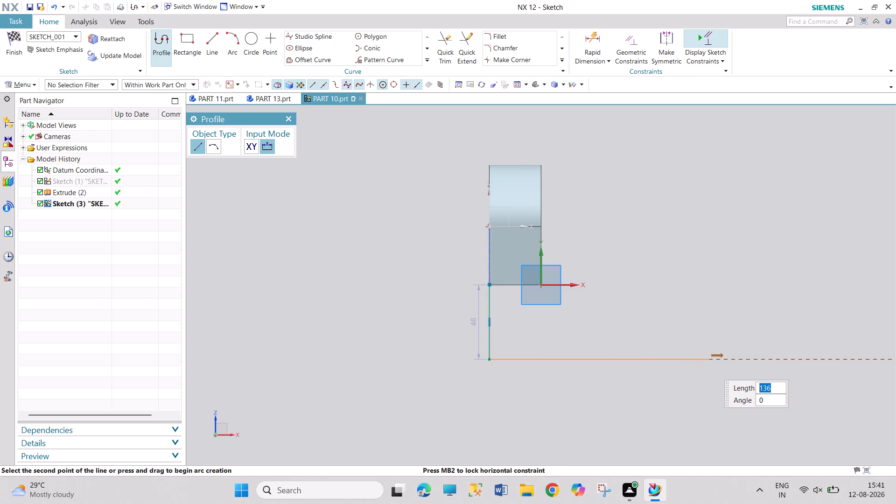
click(709, 364)
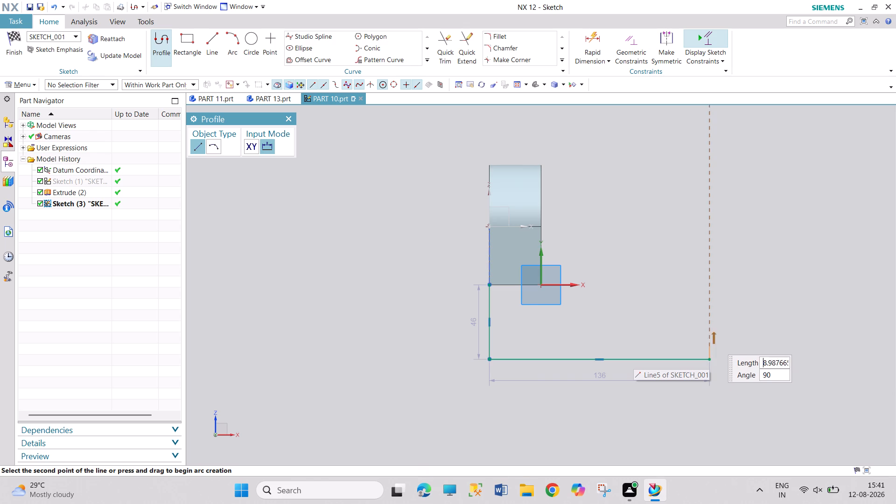
click(216, 150)
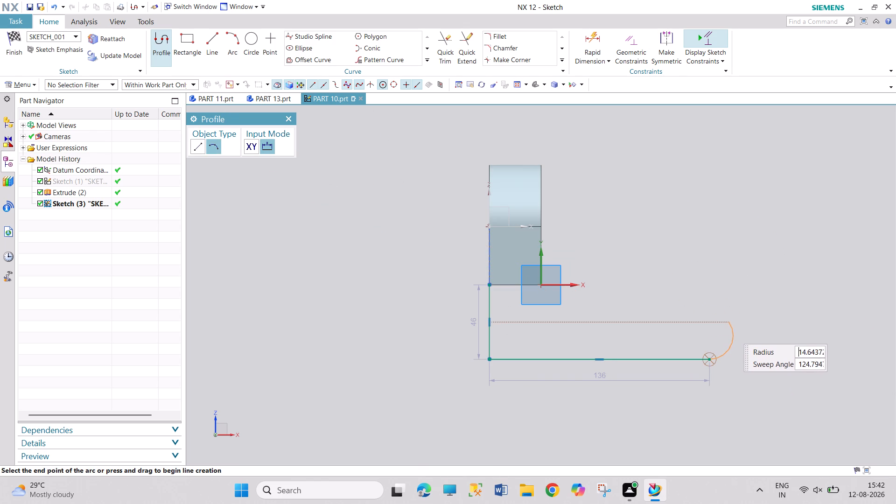
click(724, 322)
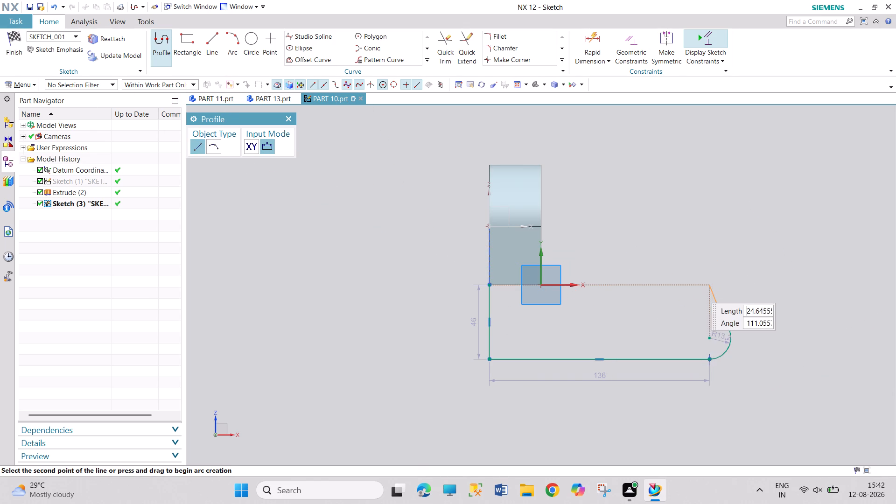
click(542, 286)
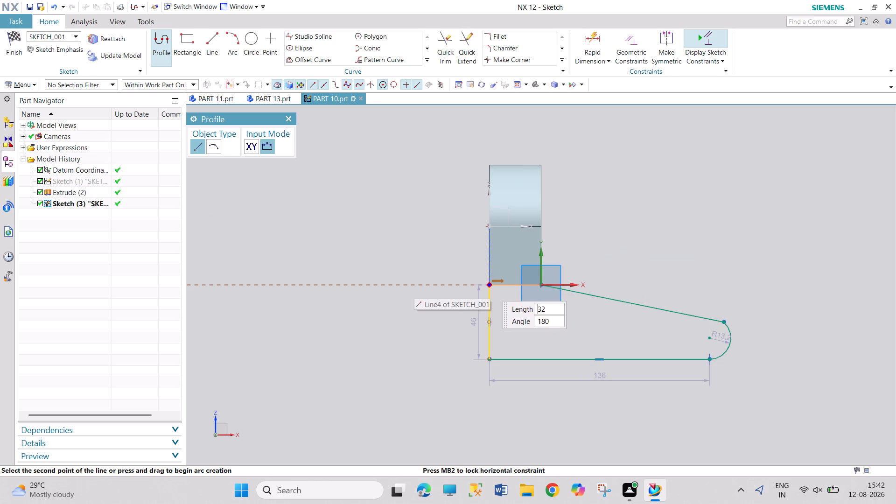
drag(489, 286, 494, 285)
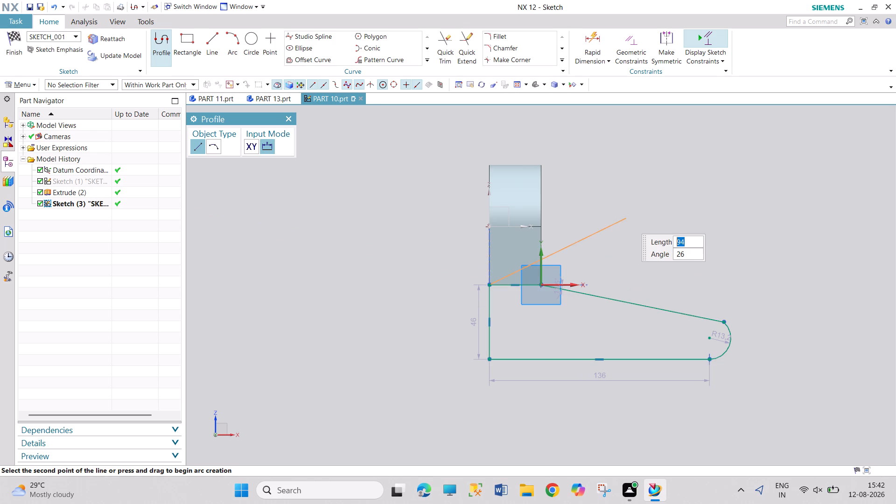
key(Escape)
key(Escape)
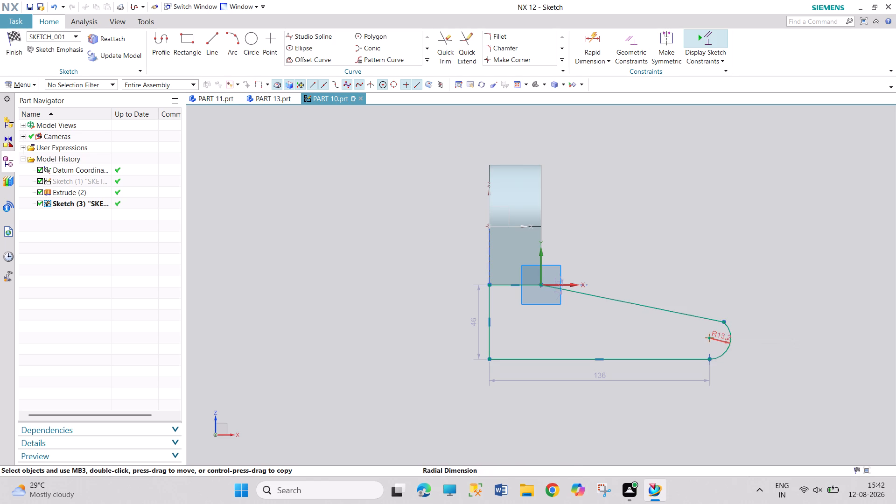
Move the arc's radius dimension clear of the profile and set the bottom horizontal line's length to 80 mm.
drag(719, 336, 777, 304)
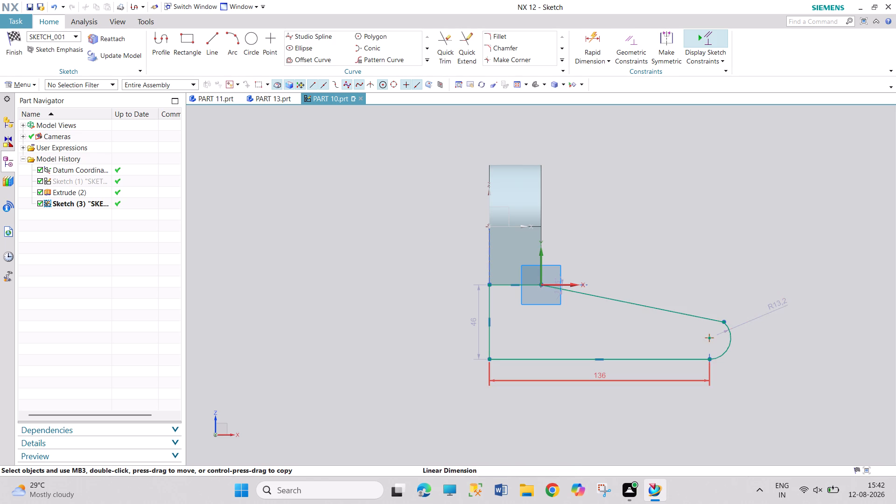
double_click(596, 372)
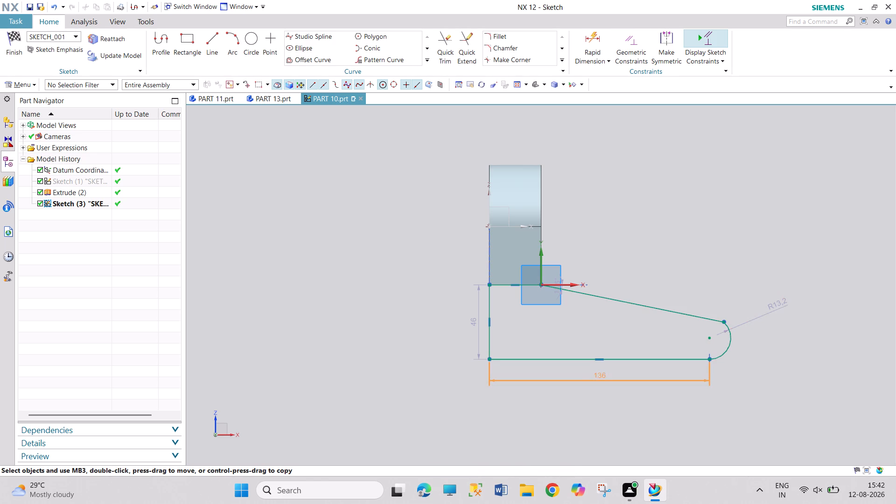
text(80)
key(Return)
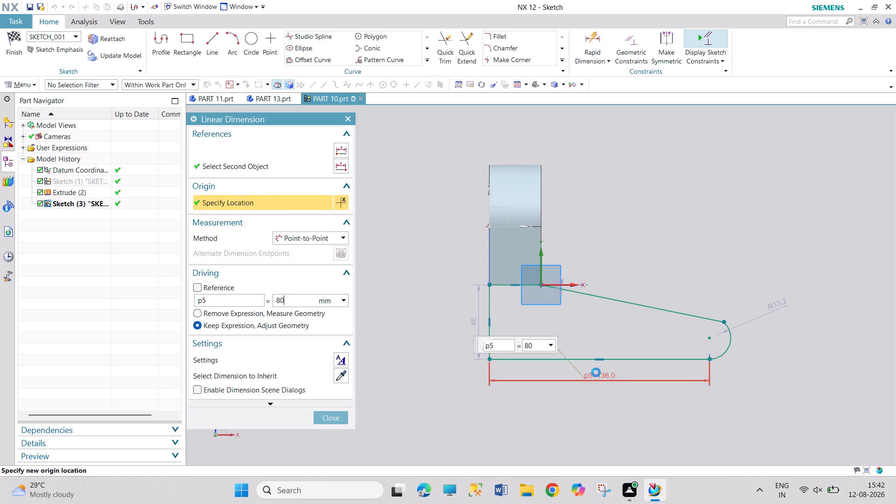
drag(626, 334, 667, 308)
click(349, 120)
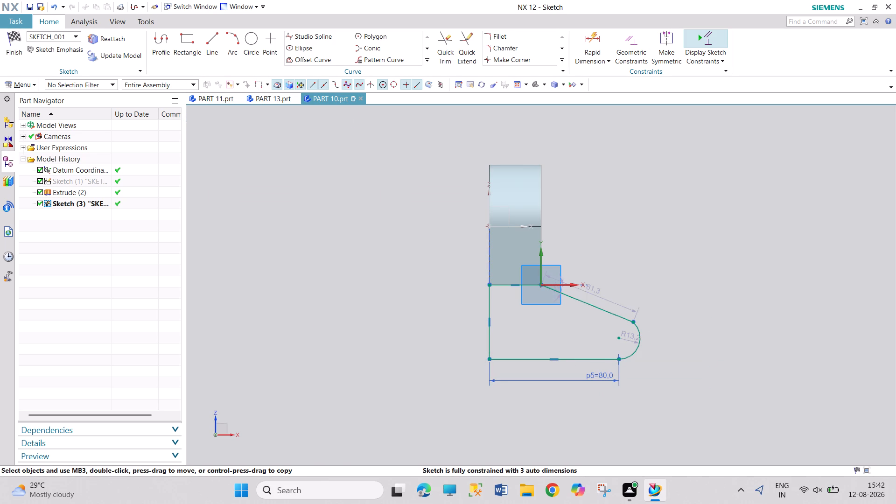
Set the end arc's radius to 32 mm.
double_click(627, 338)
text(32)
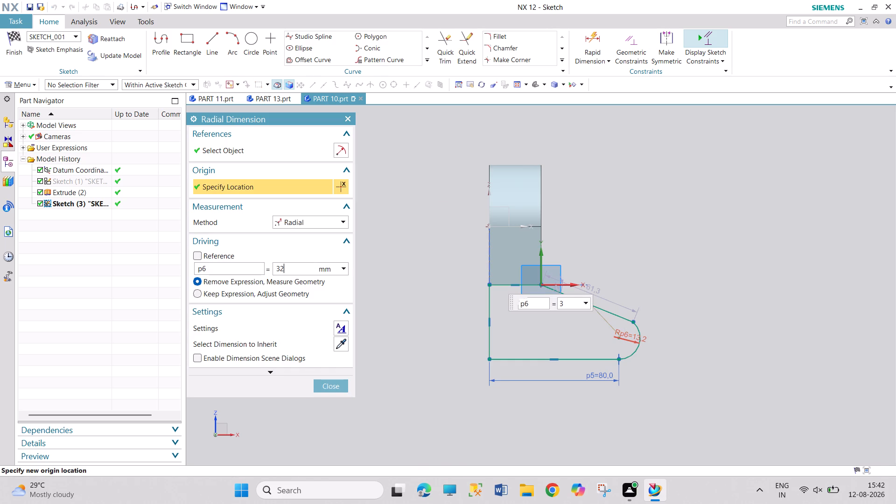
key(Return)
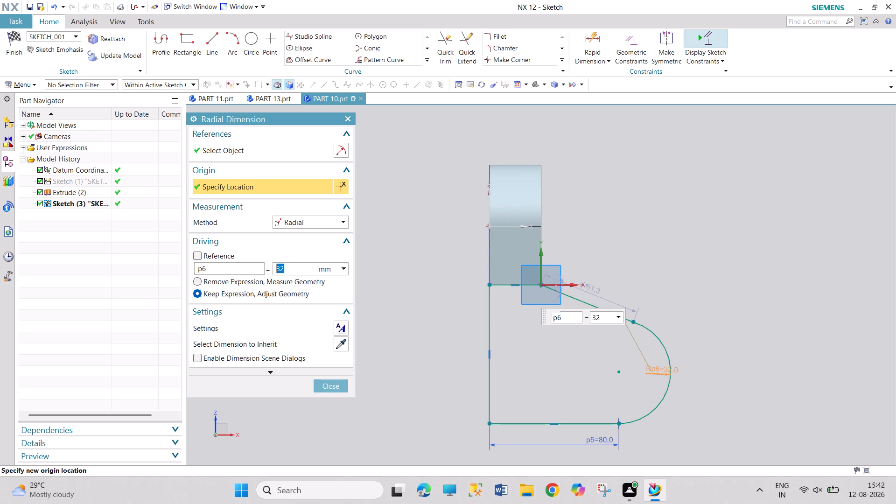
click(334, 392)
click(335, 383)
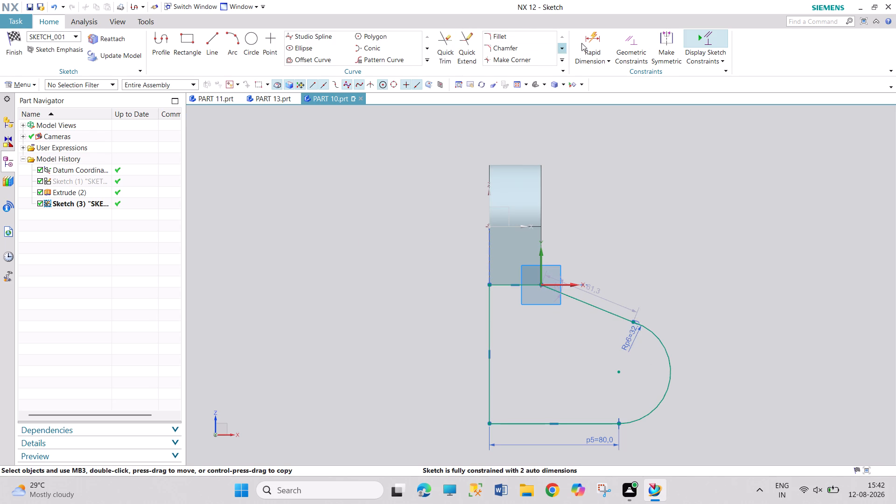
Dimension the profile's vertical line and set its length to 48 mm.
click(593, 37)
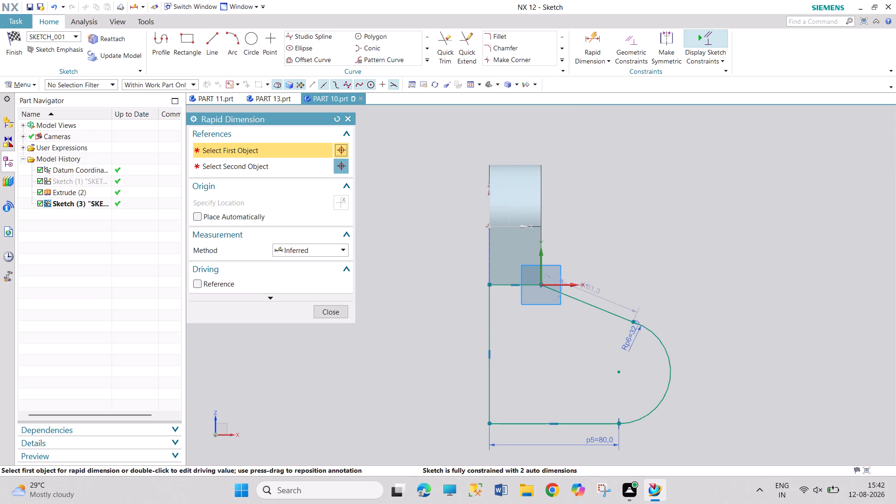
click(488, 343)
click(440, 338)
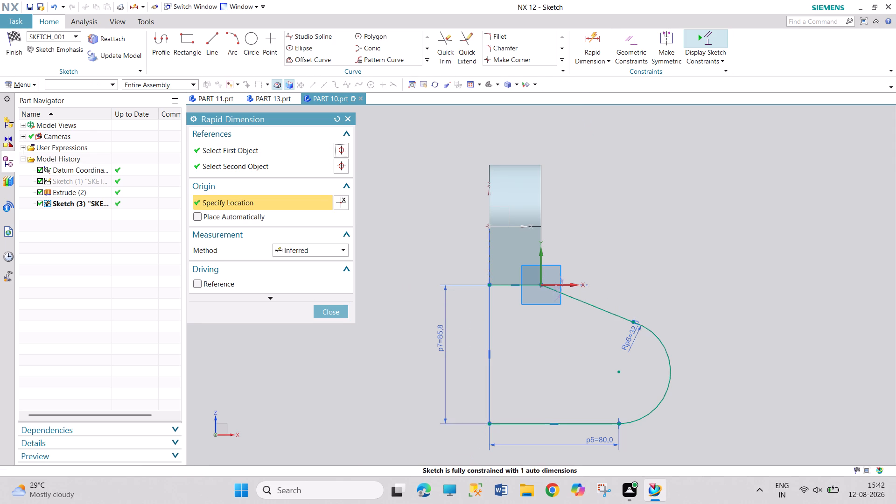
text(48)
key(Return)
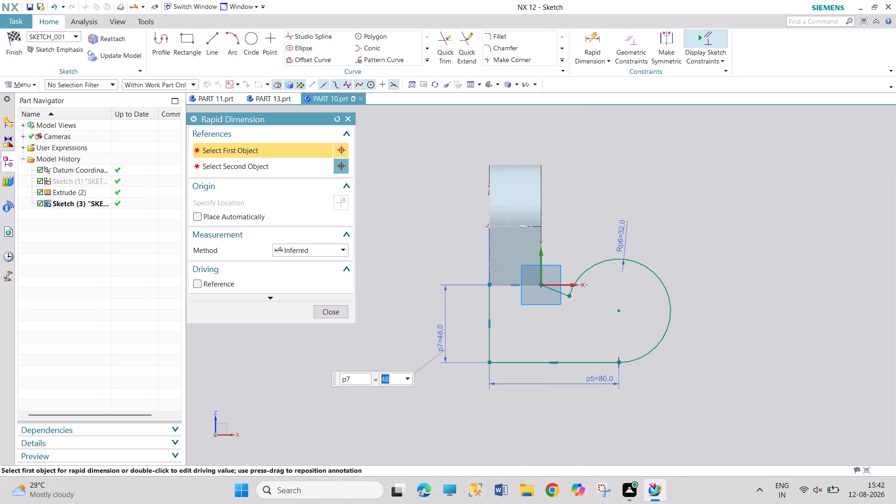
click(335, 311)
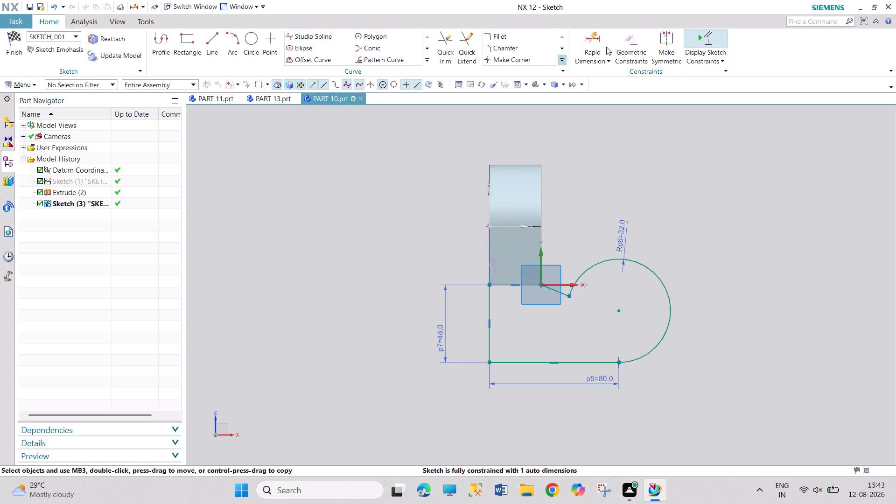
Apply a tangent constraint between the sloped line and the end arc.
click(626, 40)
click(454, 282)
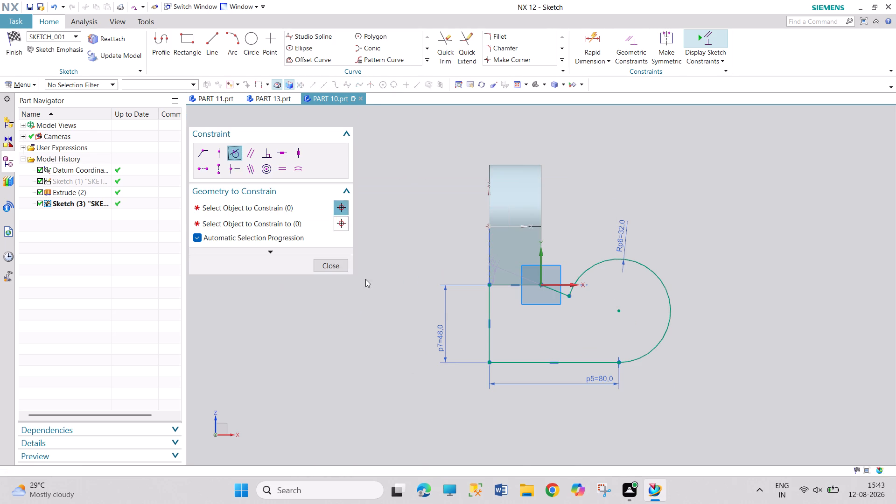
click(558, 294)
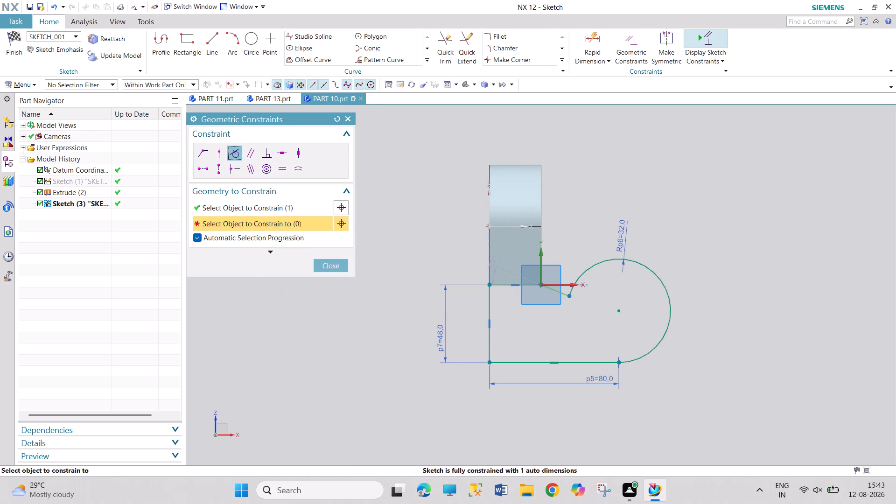
click(585, 273)
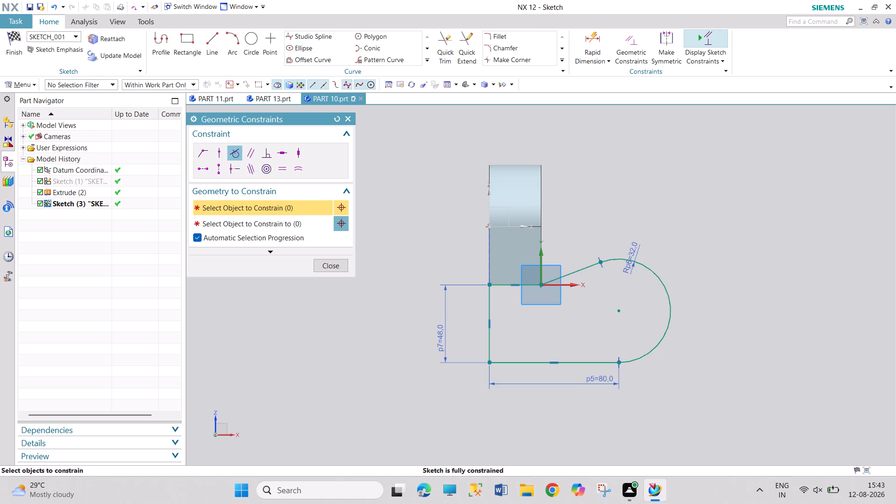
click(338, 264)
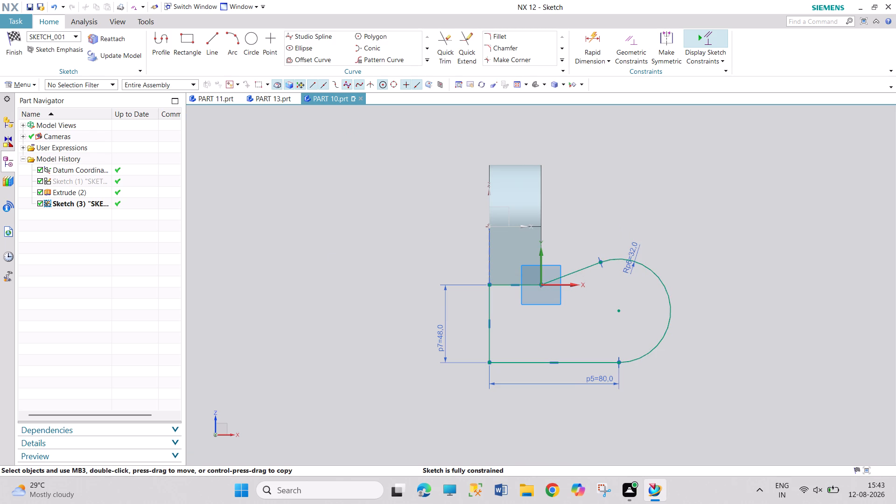
Set the end arc's radius to 16 mm.
drag(657, 275, 653, 296)
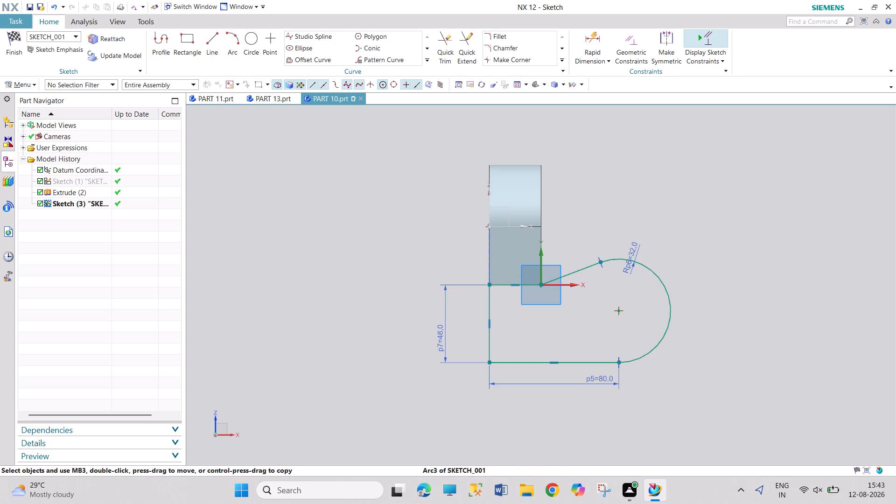
double_click(632, 247)
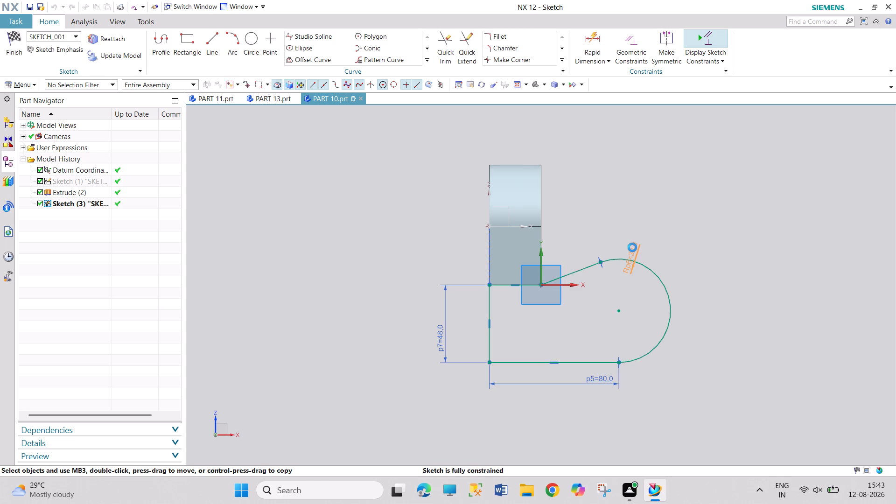
text(16)
key(Return)
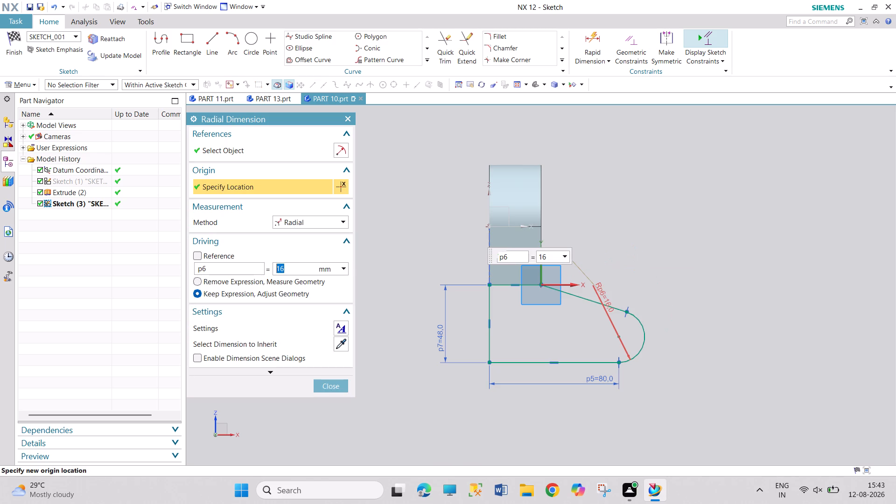
click(336, 391)
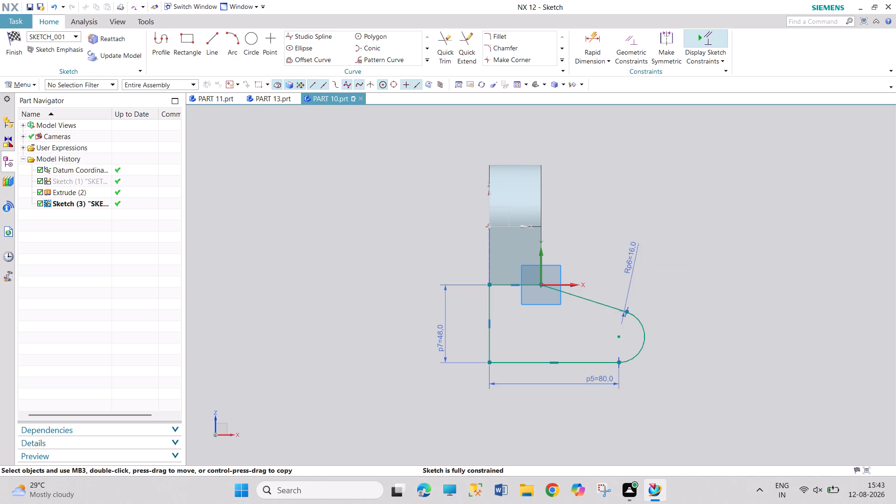
Draw a circle concentric with the end arc, set its diameter to 16 mm, and finish the sketch.
click(250, 42)
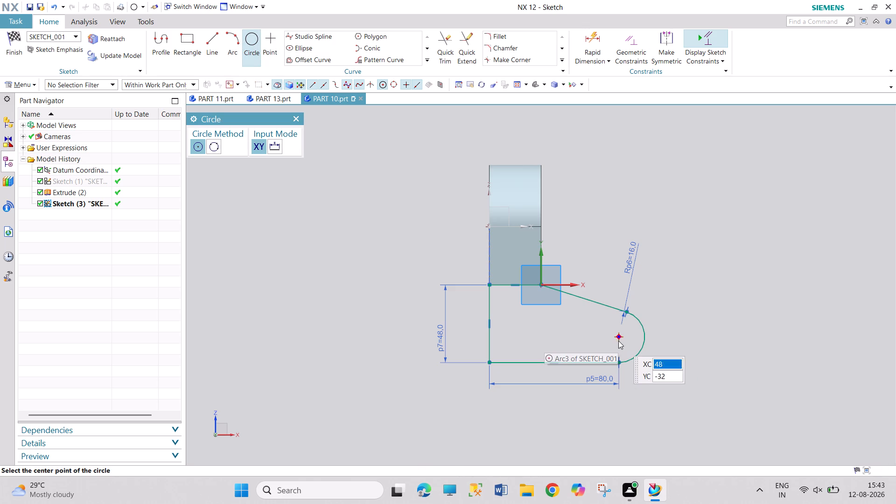
click(618, 337)
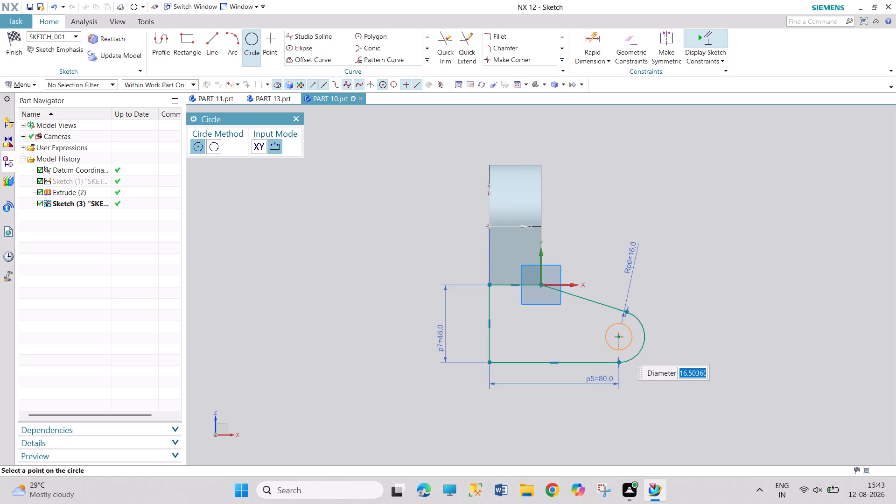
click(623, 350)
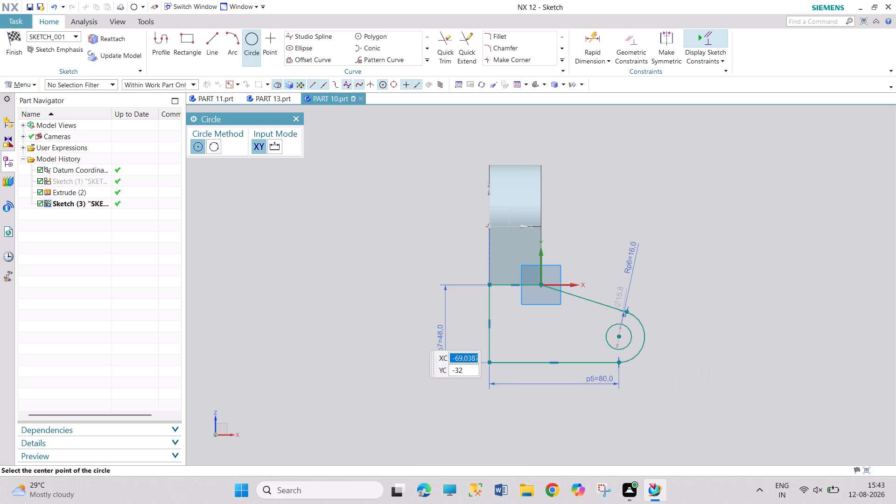
click(294, 119)
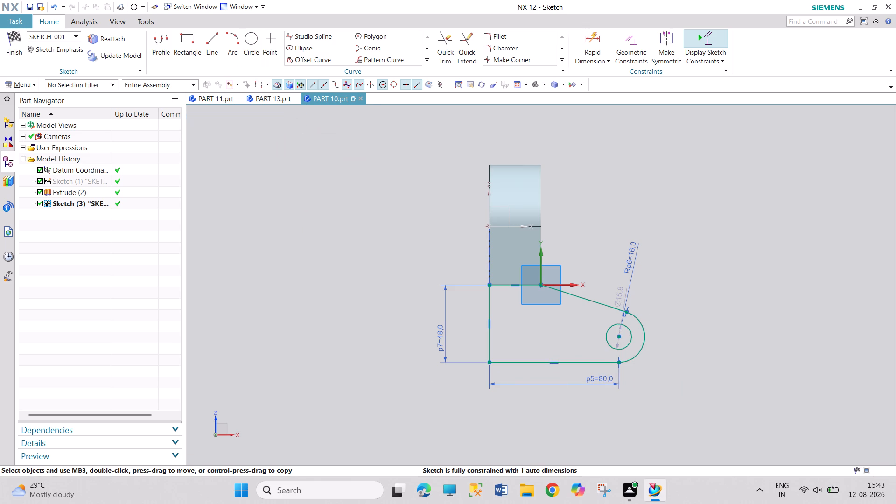
double_click(617, 292)
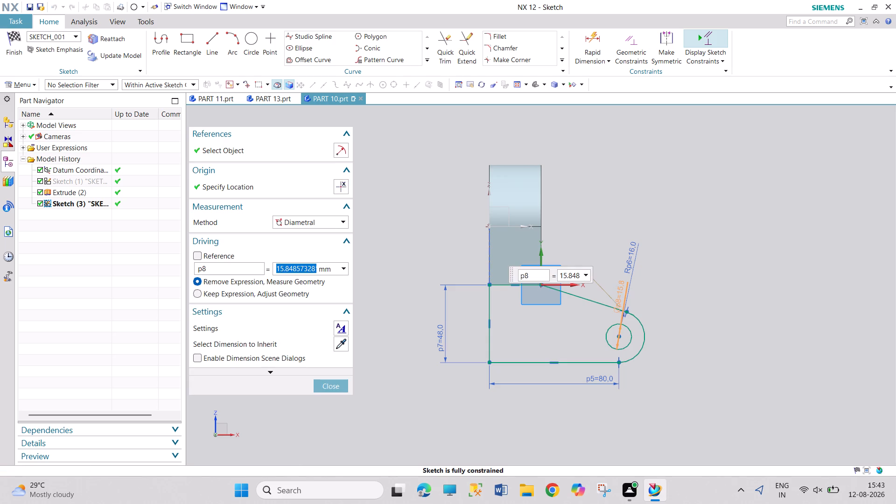
text(16)
key(Return)
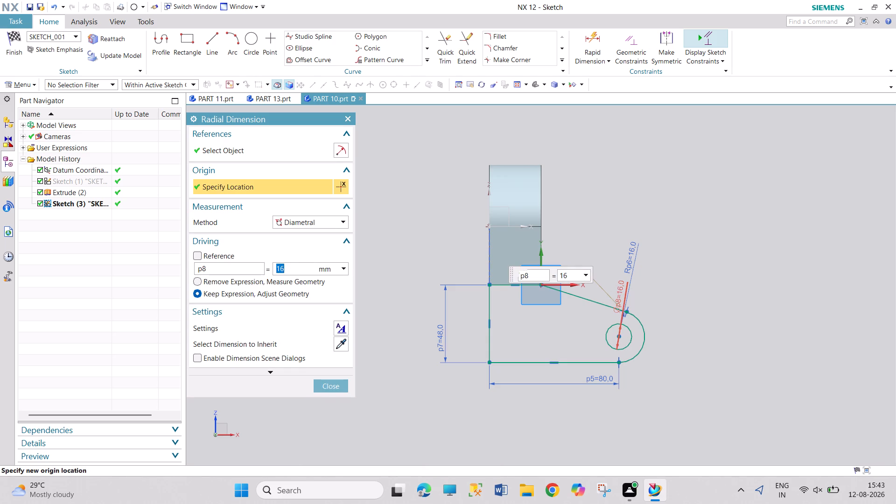
click(330, 387)
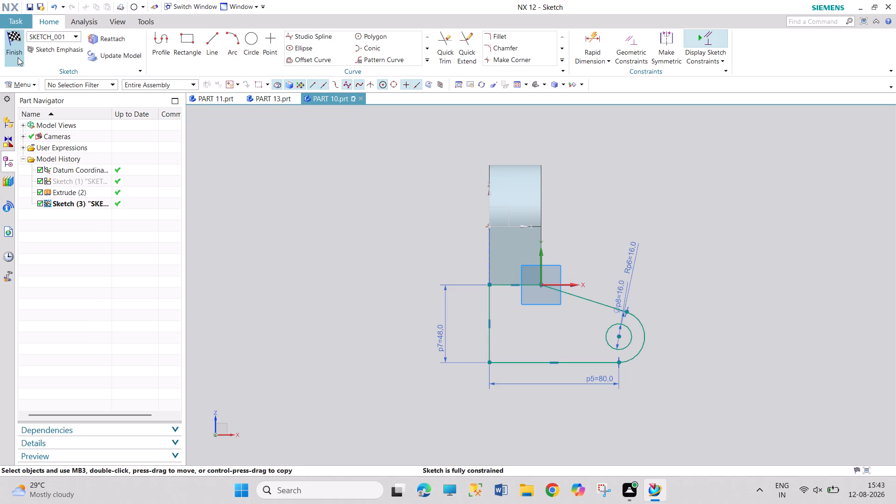
click(18, 57)
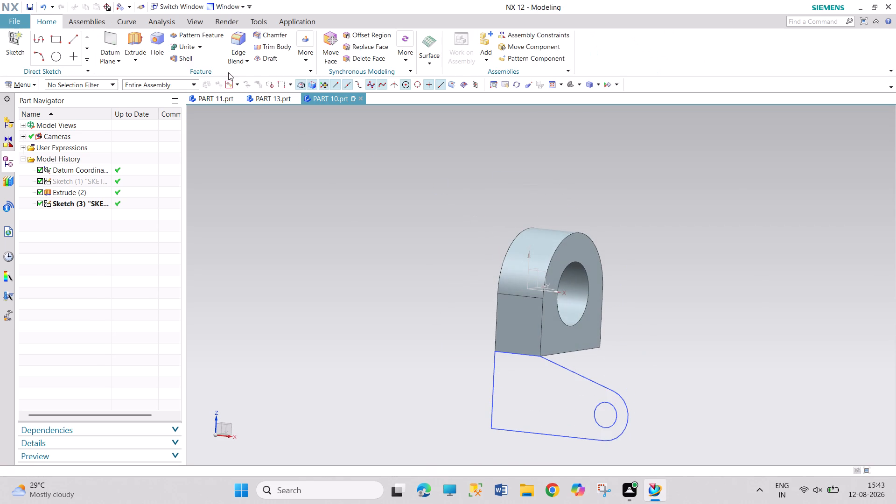
Extrude the lower profile with its hole 18 mm in the reversed direction, so it runs beneath the arched block.
click(134, 36)
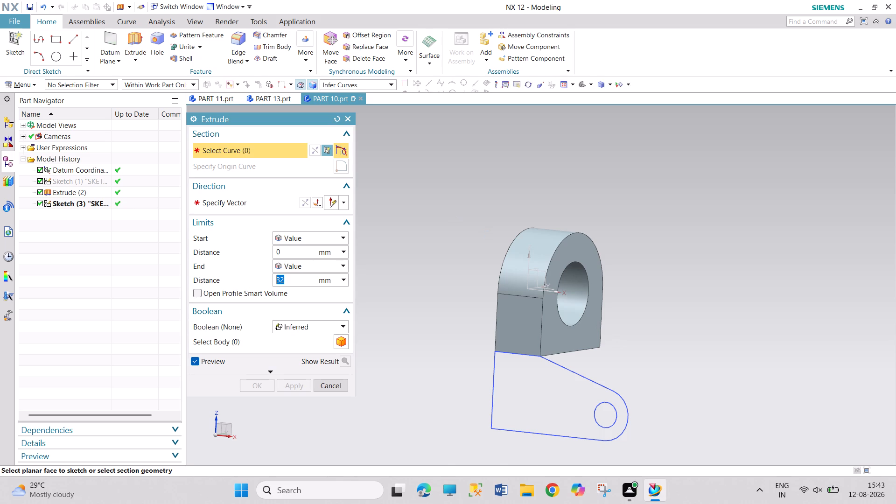
click(621, 399)
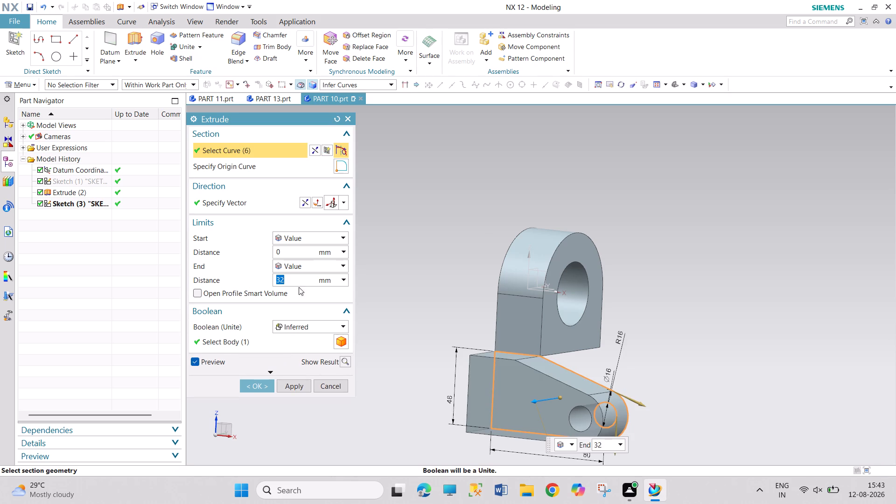
click(304, 196)
click(304, 203)
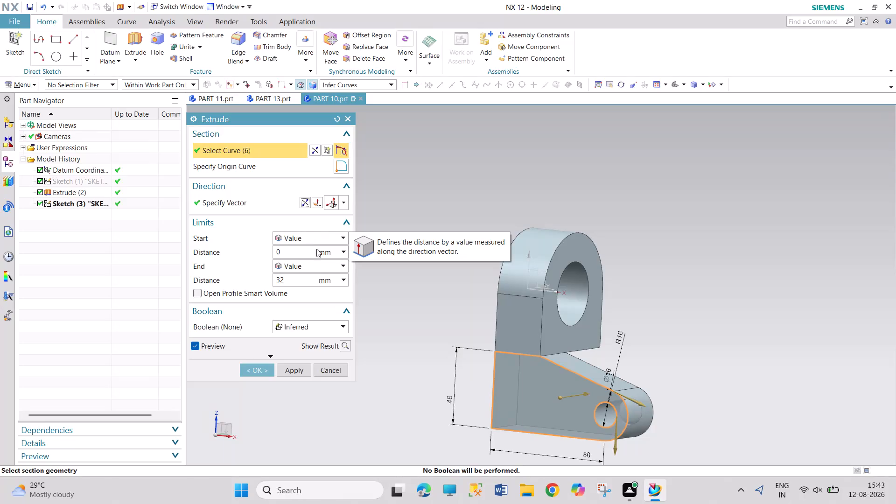
click(292, 280)
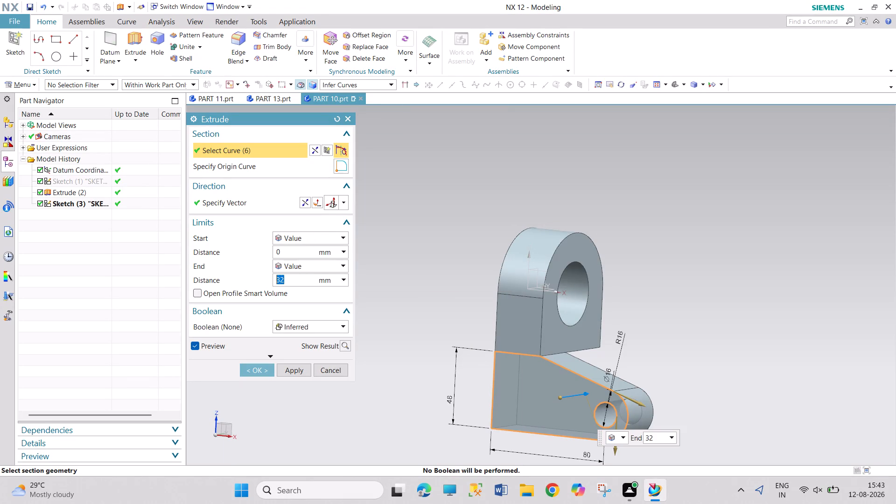
click(292, 280)
text(18)
key(Return)
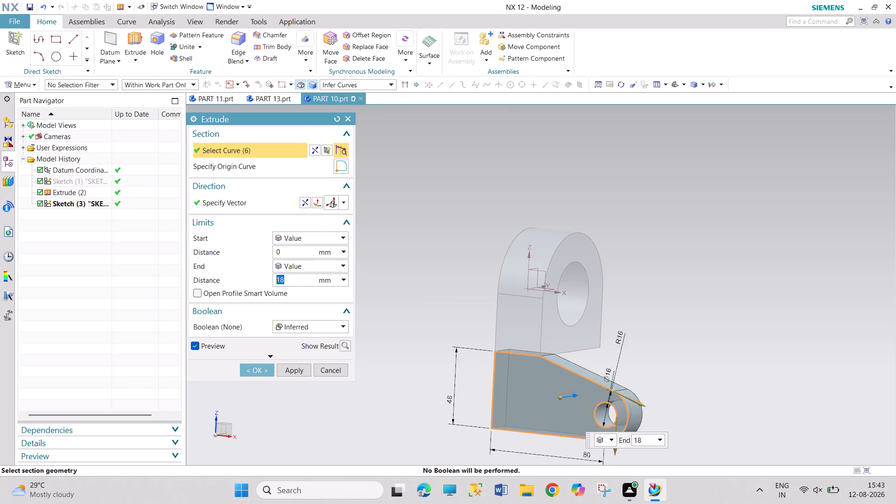
click(267, 374)
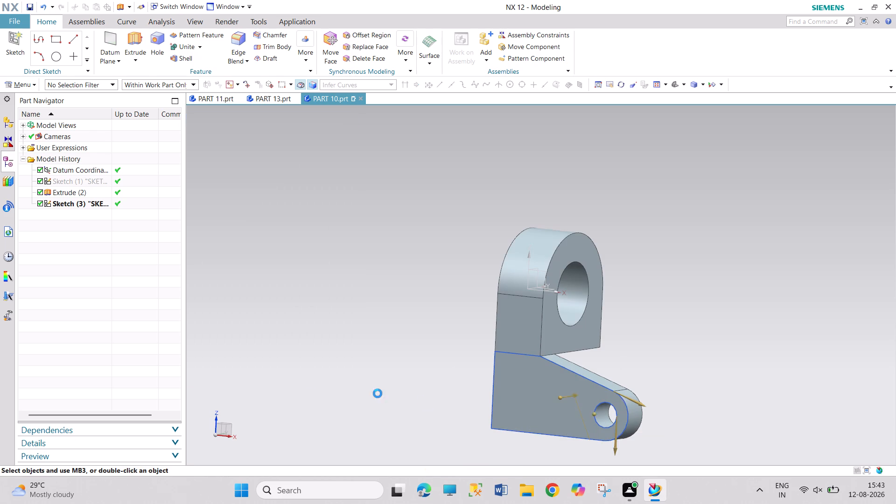
Hide the lower arm's profile sketch.
middle_drag(702, 399, 672, 393)
scroll(672, 393, up, 1)
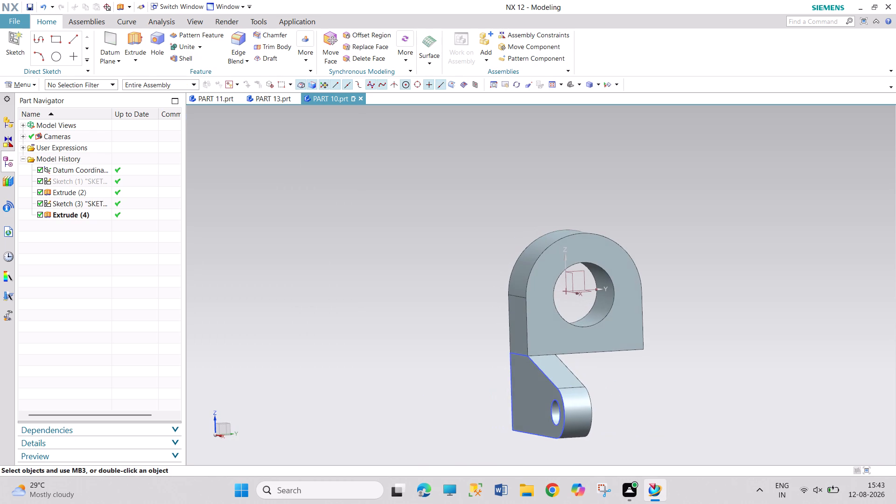
right_click(539, 371)
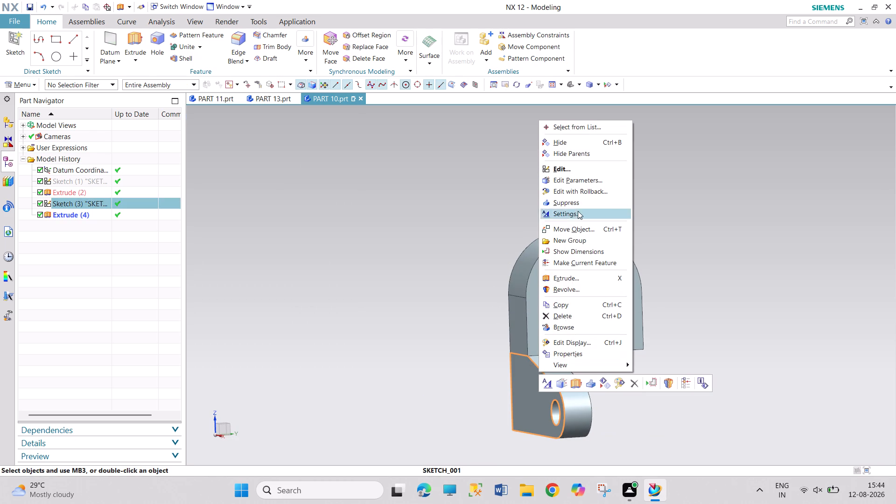
click(567, 140)
Create a new sketch in the task environment on the lower arm's flat inner face, opposite its original profile sketch.
right_drag(629, 407, 616, 399)
middle_drag(635, 384, 590, 370)
right_drag(635, 384, 590, 366)
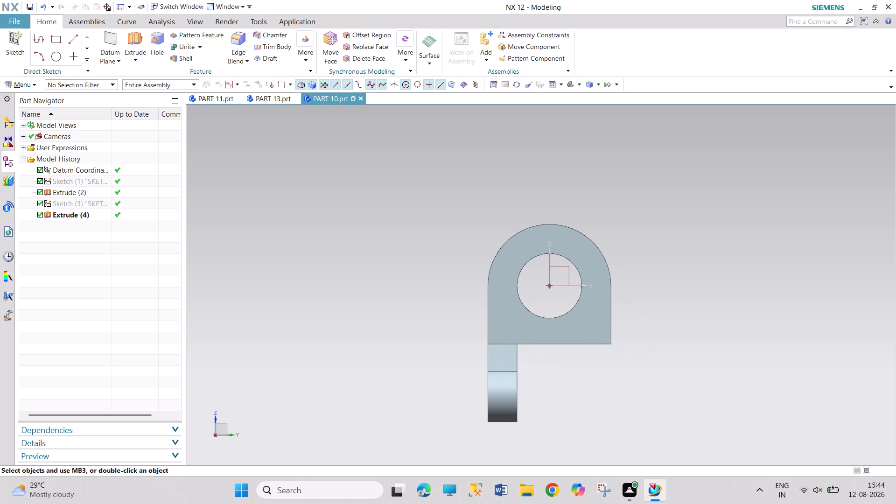
middle_drag(591, 365, 567, 361)
right_drag(590, 364, 567, 361)
scroll(567, 361, down, 1)
middle_drag(569, 361, 524, 353)
scroll(524, 353, up, 1)
click(546, 379)
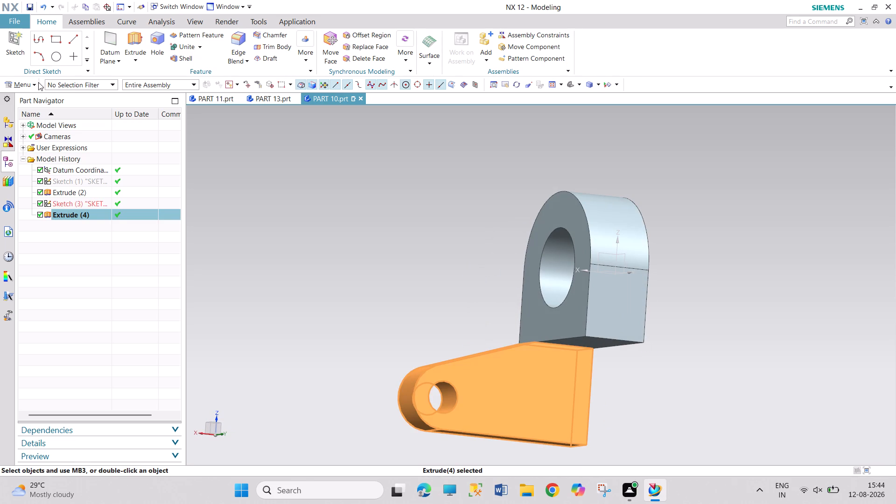
click(36, 83)
click(38, 131)
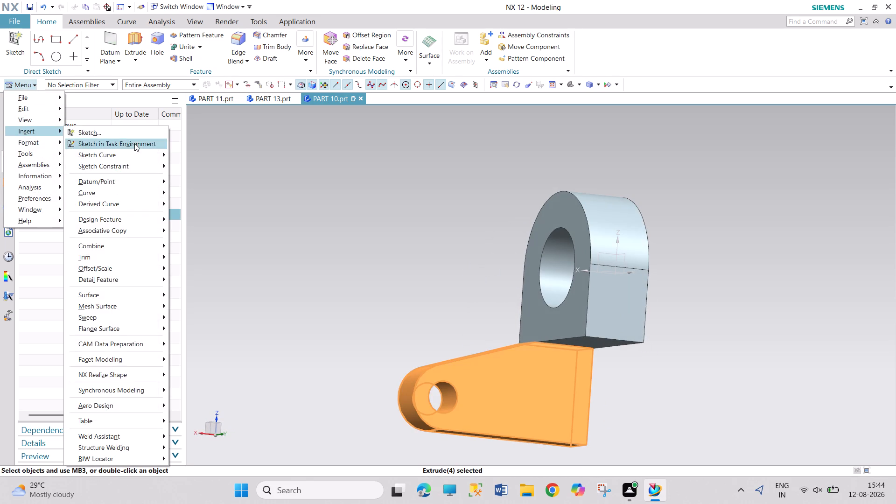
click(138, 146)
click(564, 398)
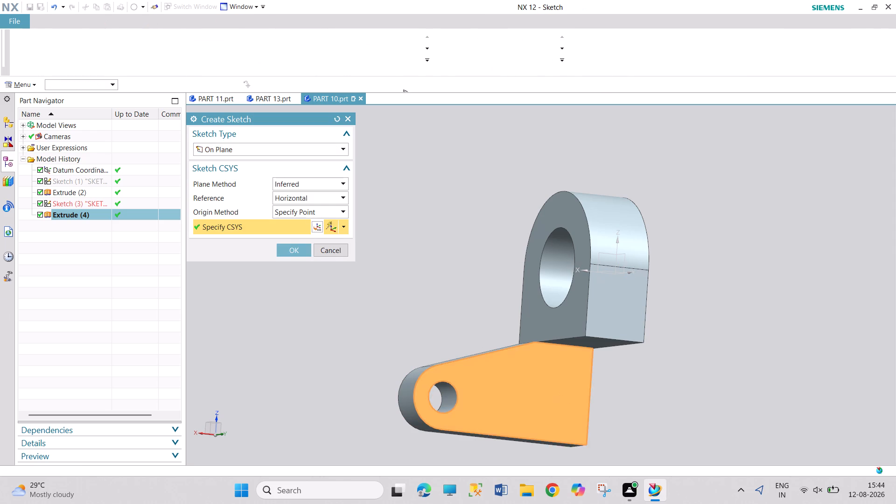
click(293, 256)
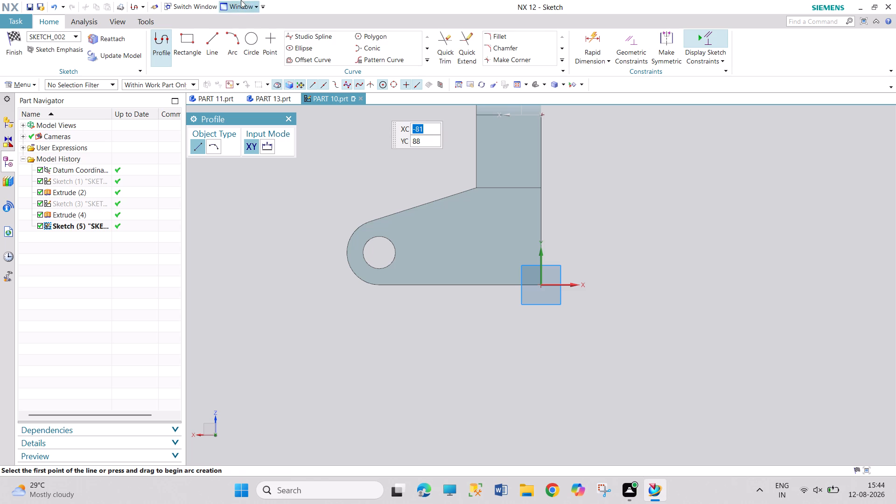
Draw an upright rectangle from its centre, about 63 mm tall and 14 mm wide, near the arm's straight vertical edge.
click(184, 42)
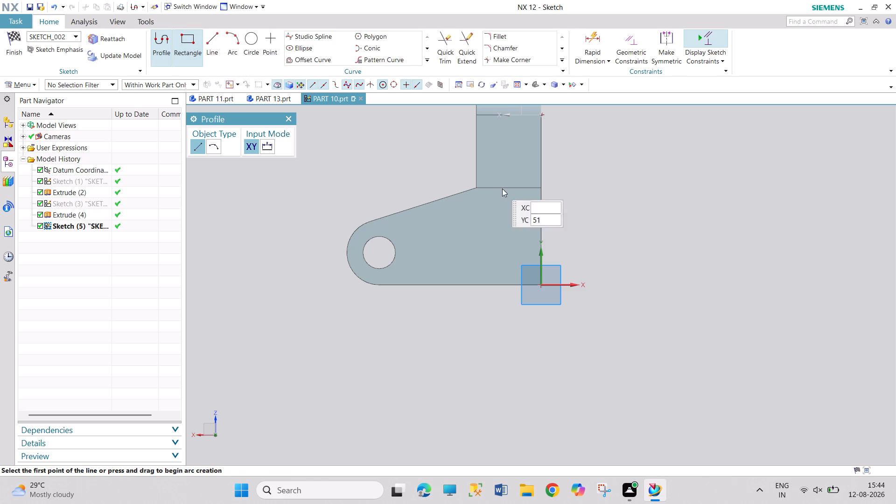
click(499, 199)
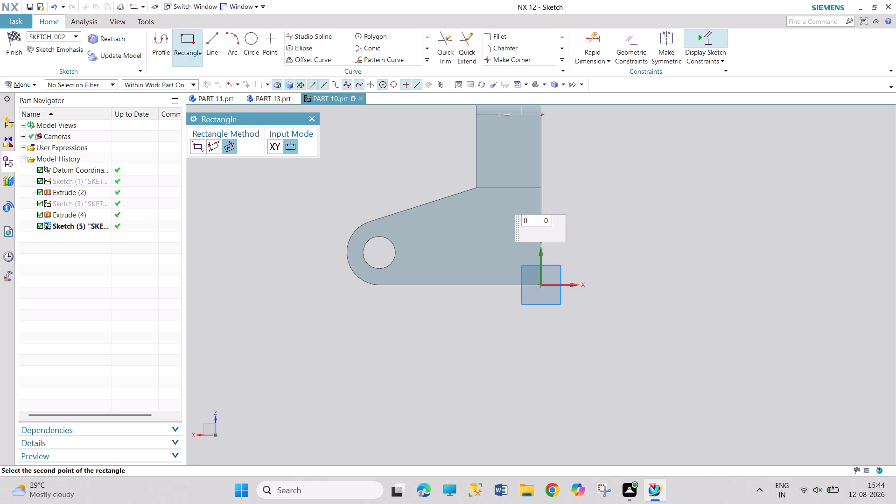
click(497, 261)
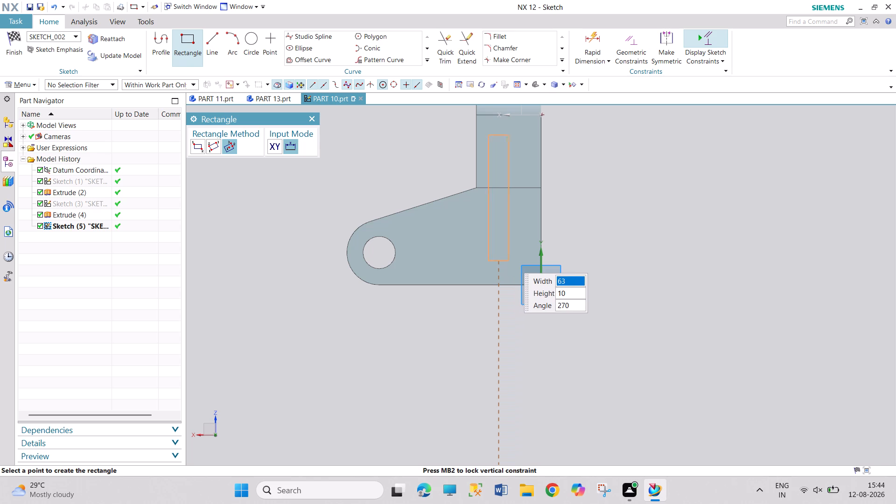
click(513, 258)
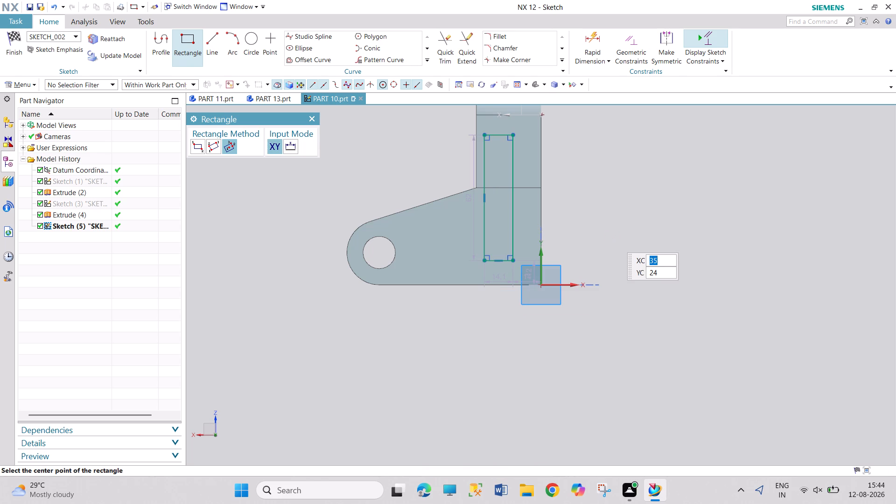
key(Escape)
key(Escape)
key(Escape)
key(Escape)
Move the rectangle's width dimension clear below the arm and set the width to 20 mm.
drag(501, 275, 501, 322)
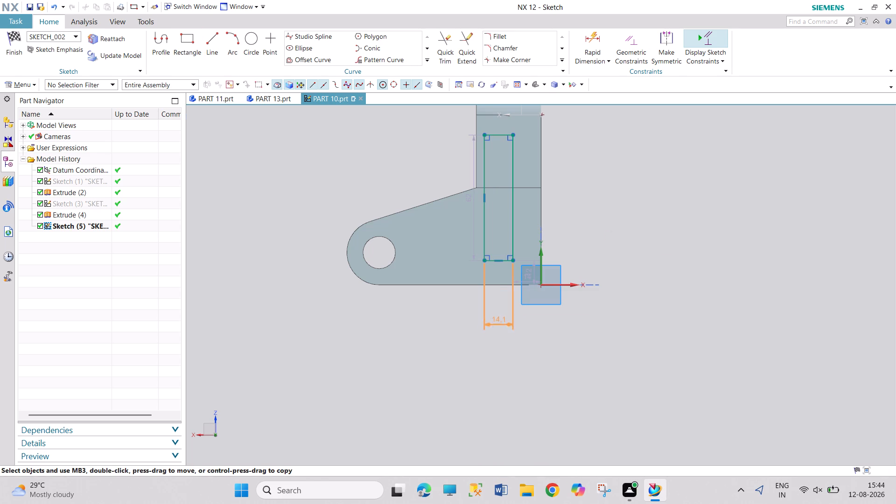
drag(501, 322, 502, 336)
double_click(498, 339)
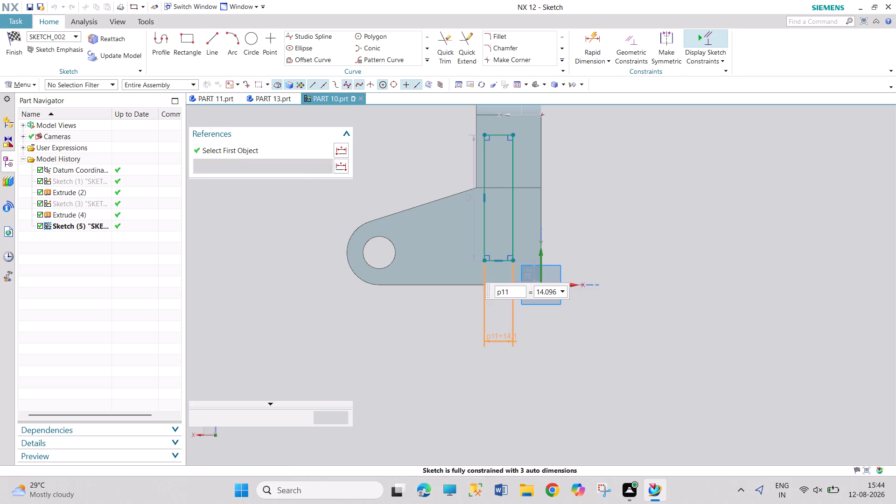
text(20)
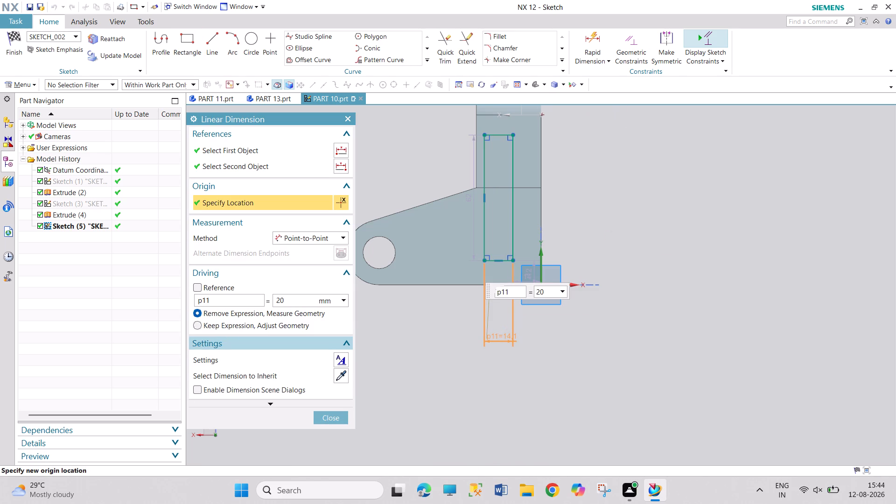
key(Return)
key(Escape)
key(Escape)
key(Escape)
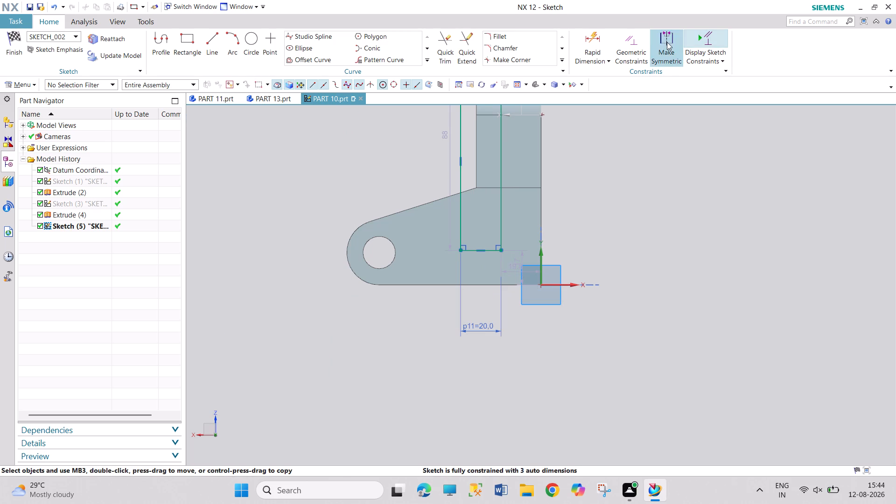
Constrain the rectangle's outer long side onto the arm's straight vertical edge and its lower side onto the arm's bottom edge.
click(639, 42)
click(449, 290)
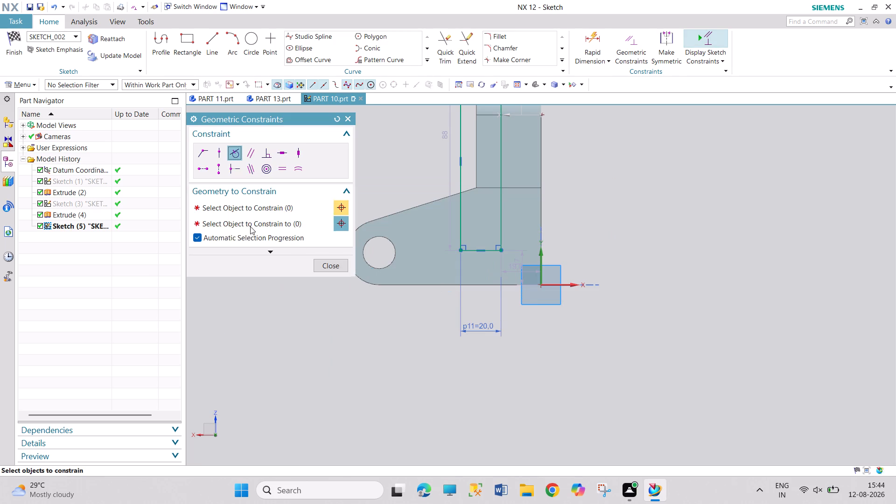
click(207, 152)
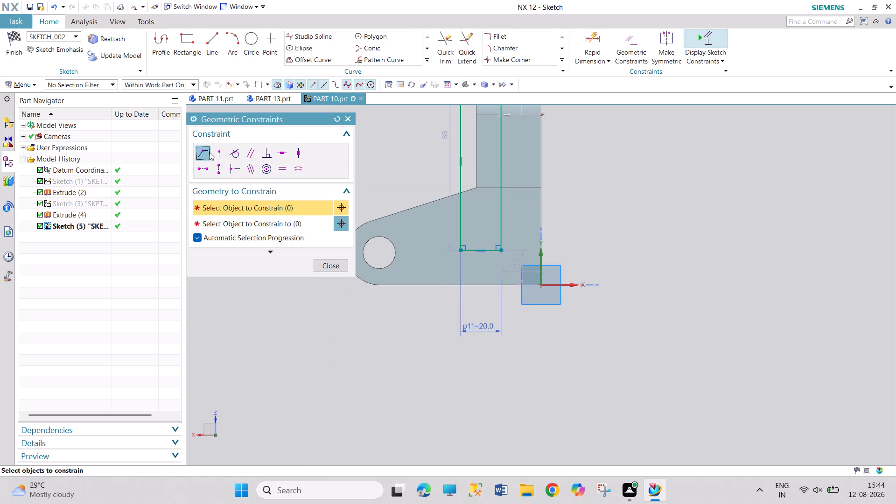
click(217, 154)
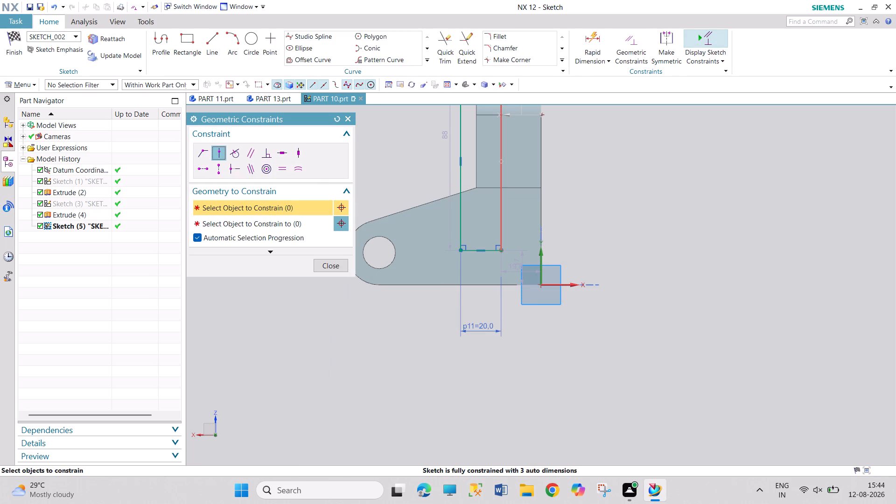
click(503, 223)
click(539, 220)
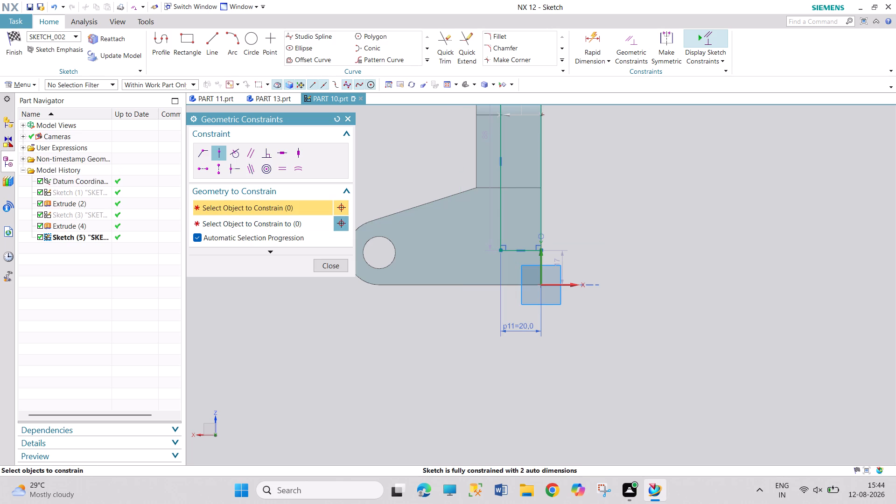
click(526, 249)
click(512, 287)
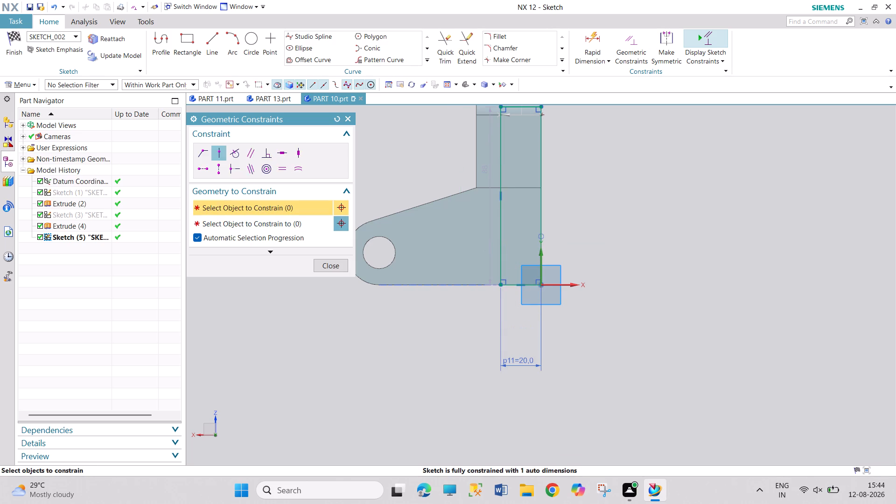
key(Escape)
key(Escape)
key(Escape)
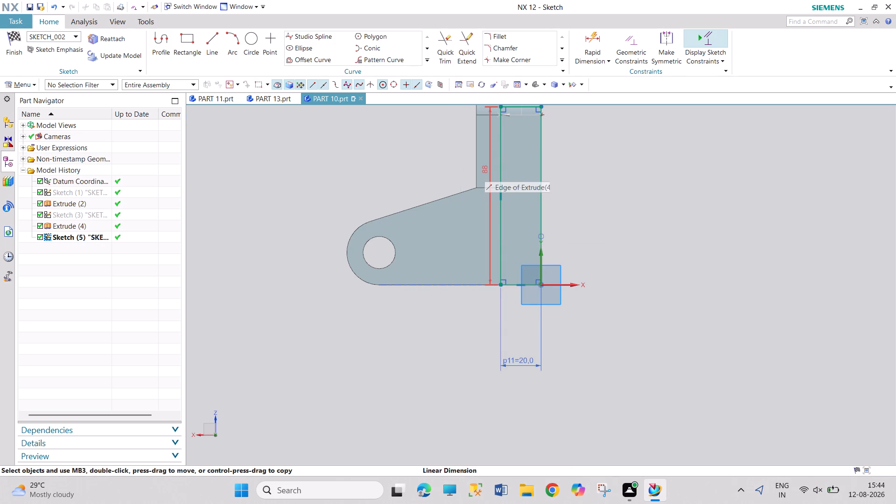
Move the rectangle's height dimension clear of the profile, set the height to 48 mm, and finish the sketch.
drag(484, 169, 396, 169)
double_click(393, 169)
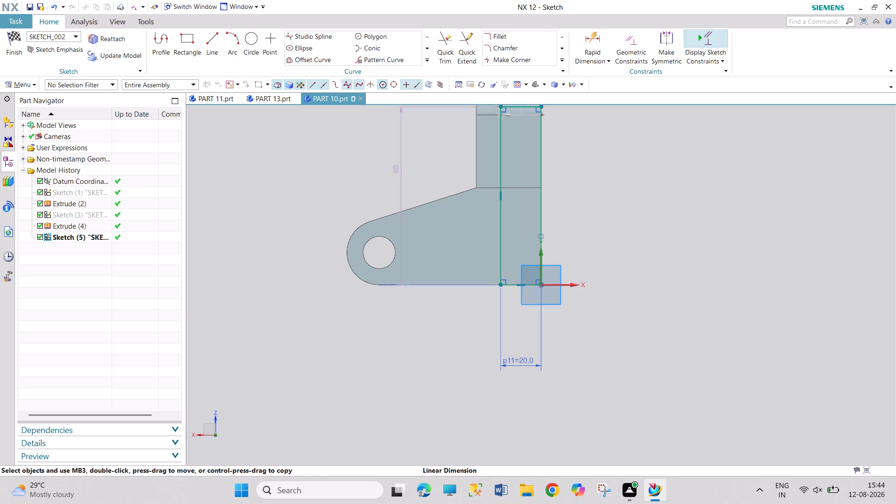
text(48)
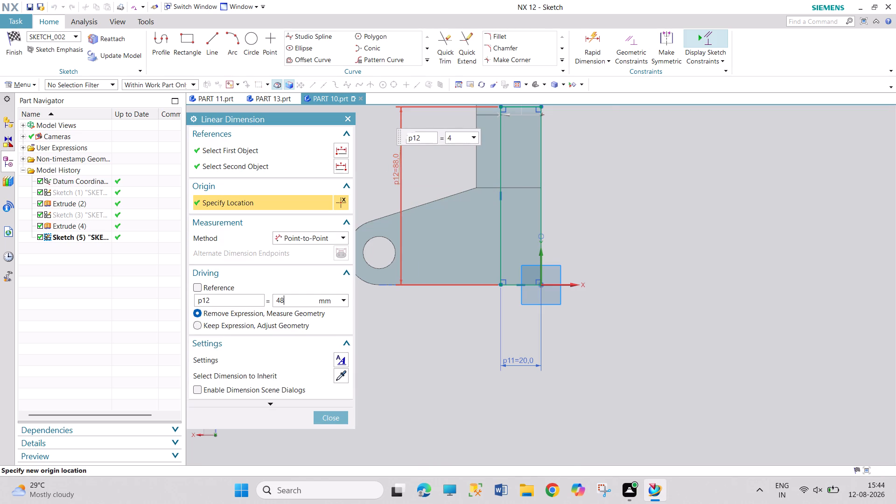
key(Return)
key(Escape)
key(Escape)
key(Escape)
key(Escape)
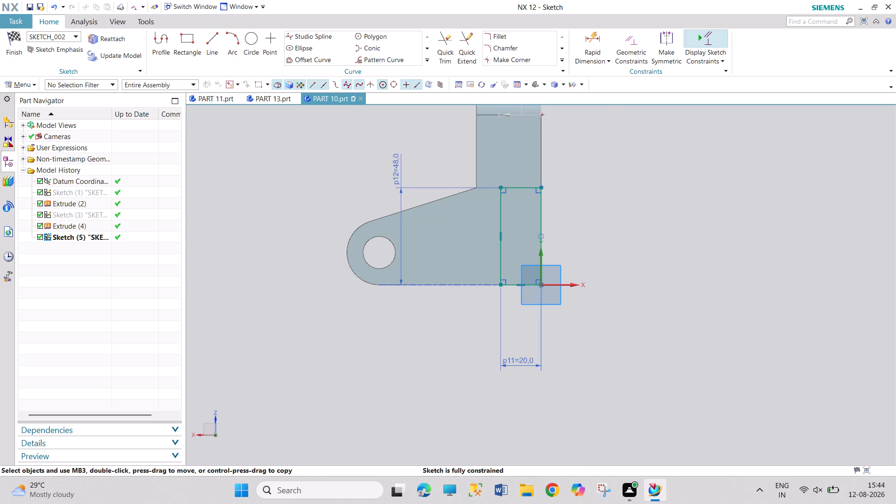
key(Escape)
click(22, 50)
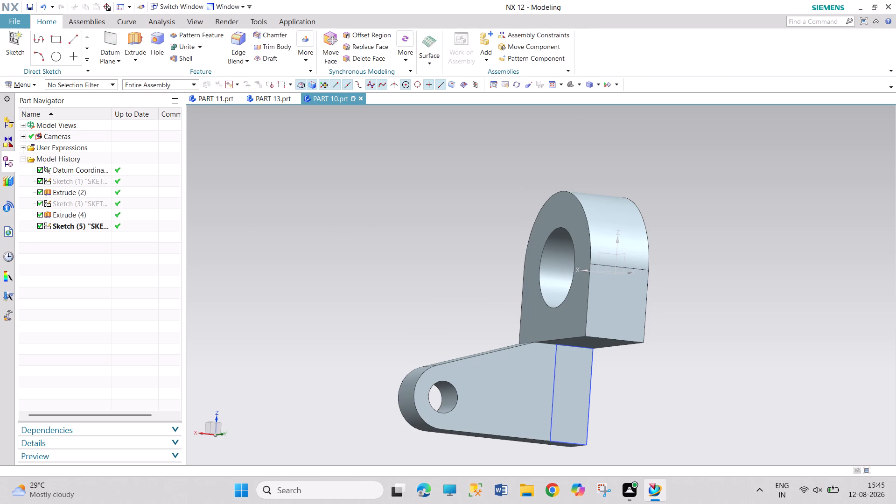
Extrude the rectangle 4 mm outward from the lower arm's inner face.
click(132, 41)
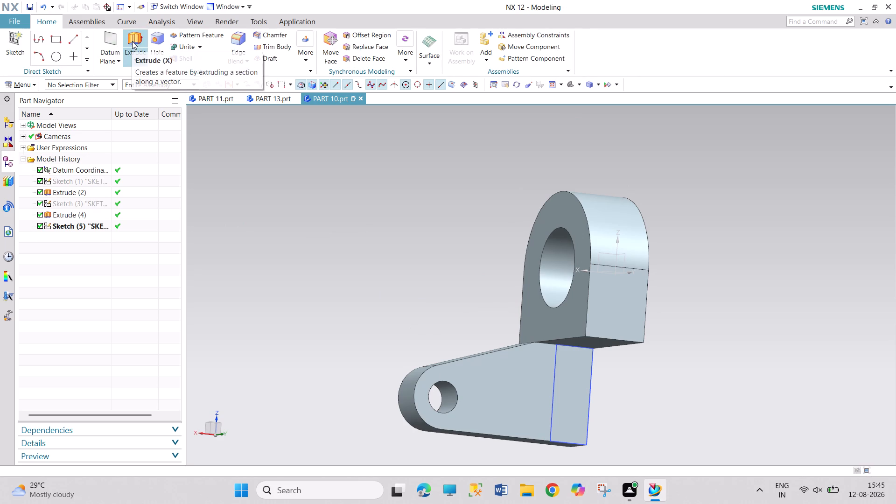
click(552, 407)
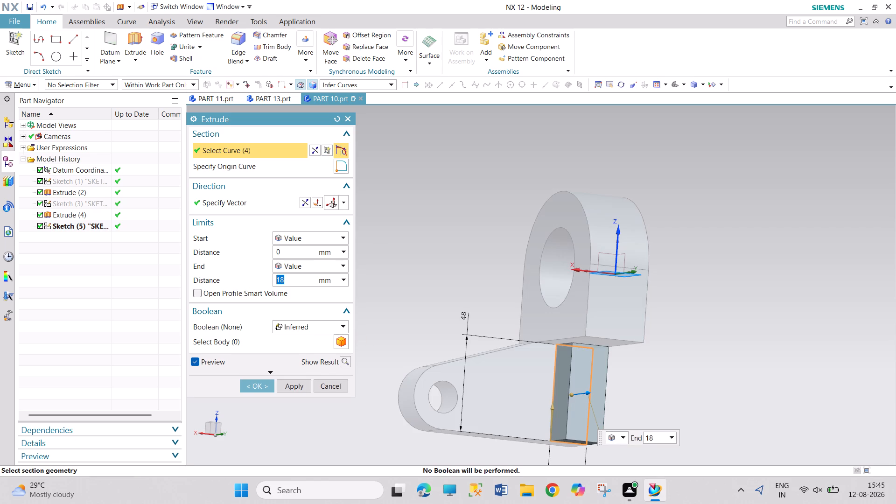
key(4)
key(Return)
click(266, 382)
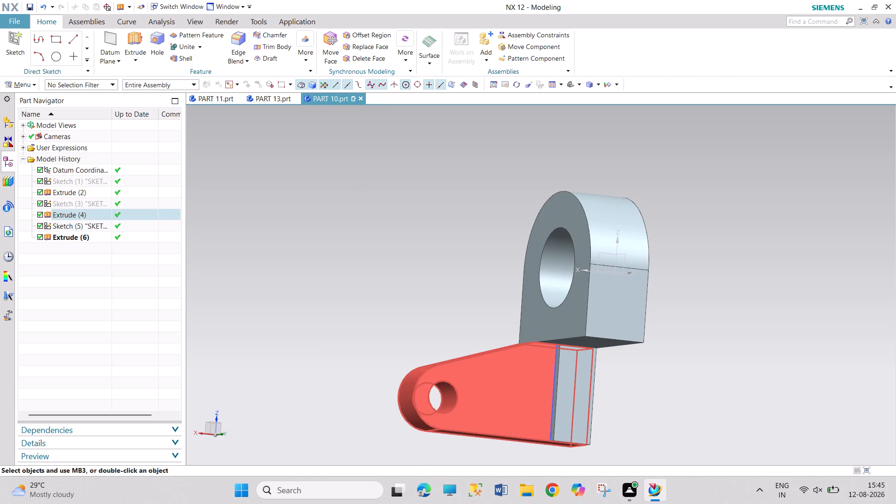
Hide the rectangular pad's profile sketch.
right_click(553, 392)
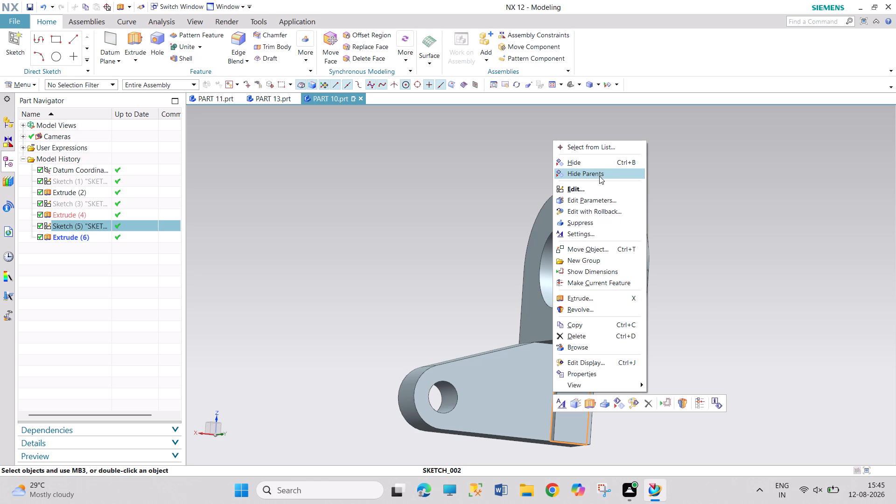
click(601, 166)
Create a new sketch in the task environment on the lower arm's narrow flat end face, away from its hole.
middle_drag(324, 350, 334, 364)
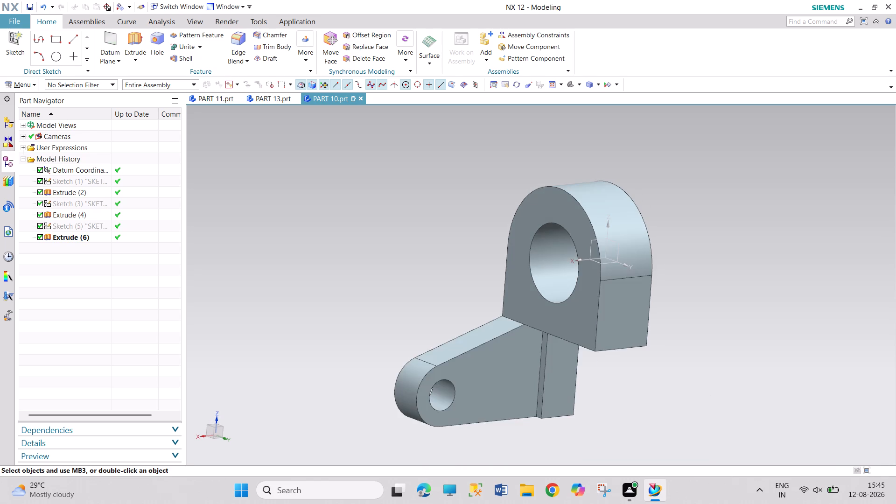
middle_drag(340, 375, 346, 385)
middle_click(349, 391)
key(Escape)
key(Escape)
key(Escape)
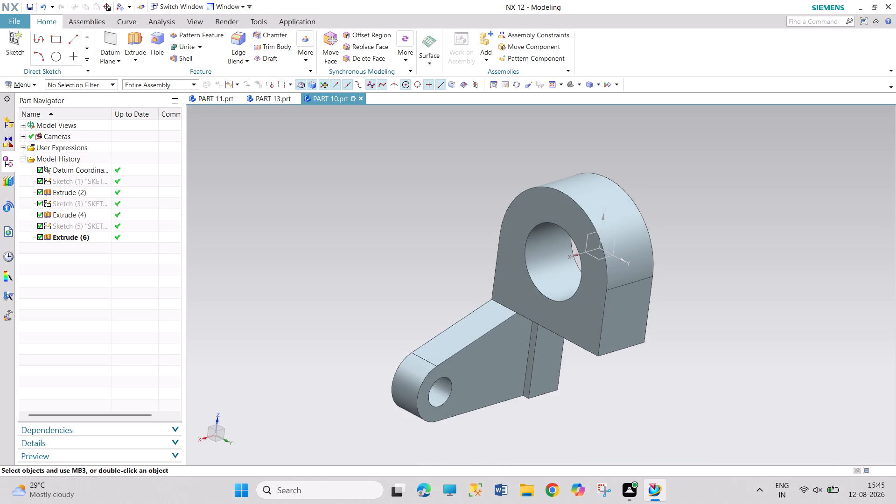
middle_drag(352, 359, 391, 344)
right_drag(355, 359, 391, 344)
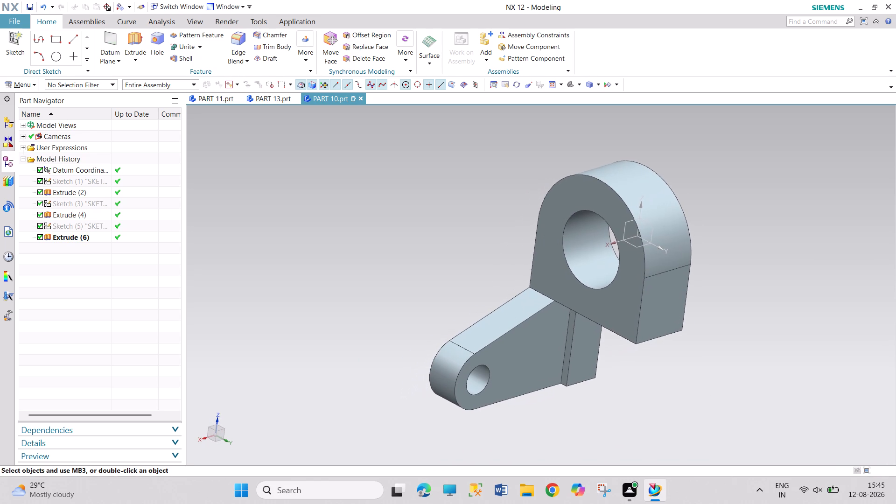
middle_drag(391, 344, 400, 344)
right_drag(391, 344, 395, 344)
middle_drag(349, 349, 390, 363)
middle_drag(293, 355, 391, 427)
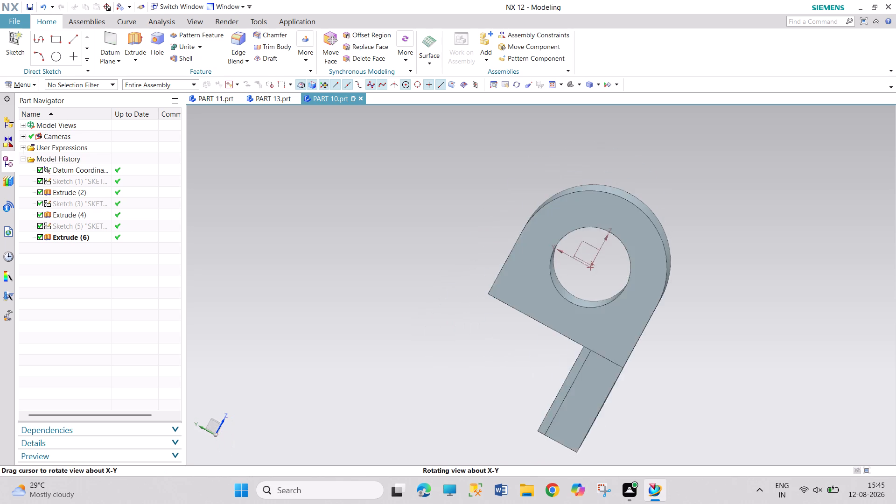
middle_drag(391, 427, 391, 427)
click(20, 85)
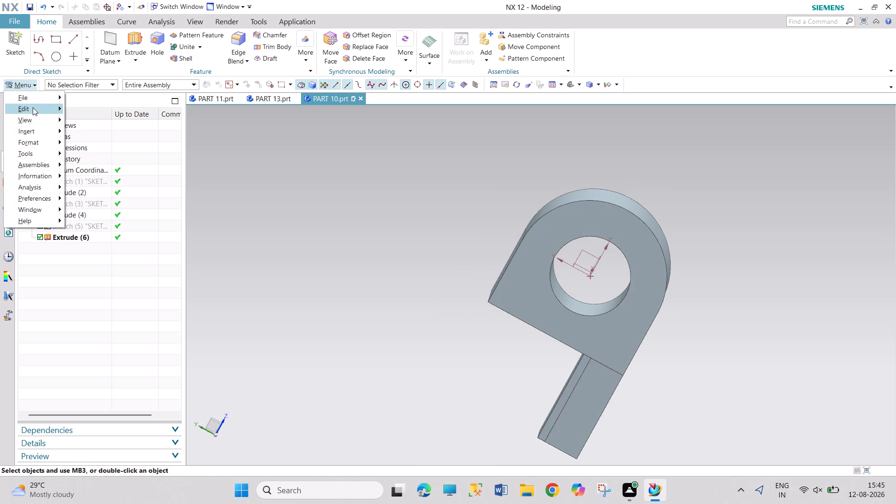
click(38, 127)
drag(95, 149, 101, 151)
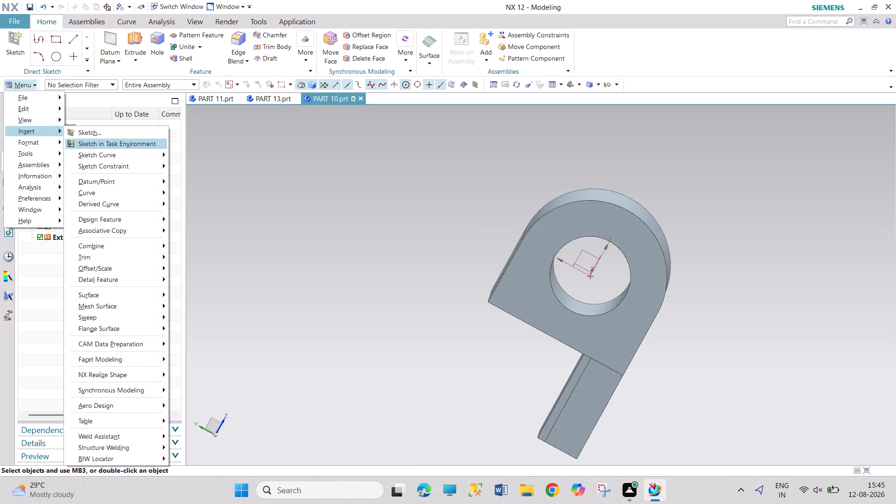
click(591, 407)
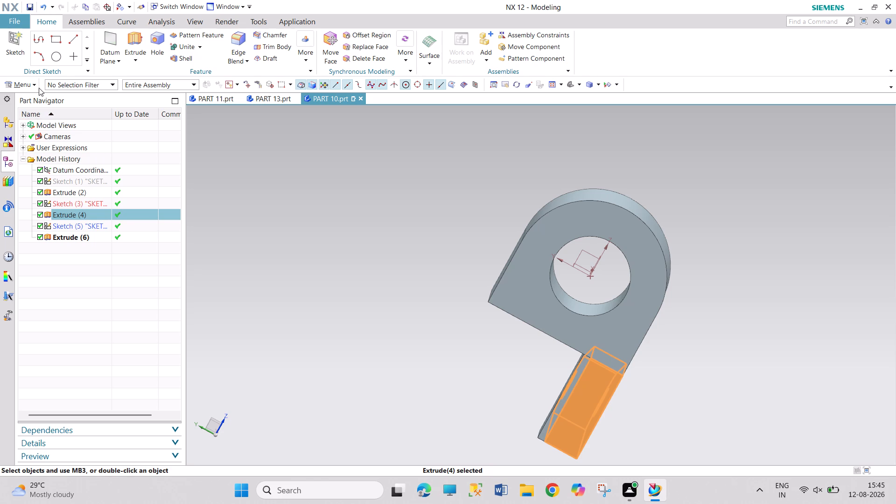
click(28, 82)
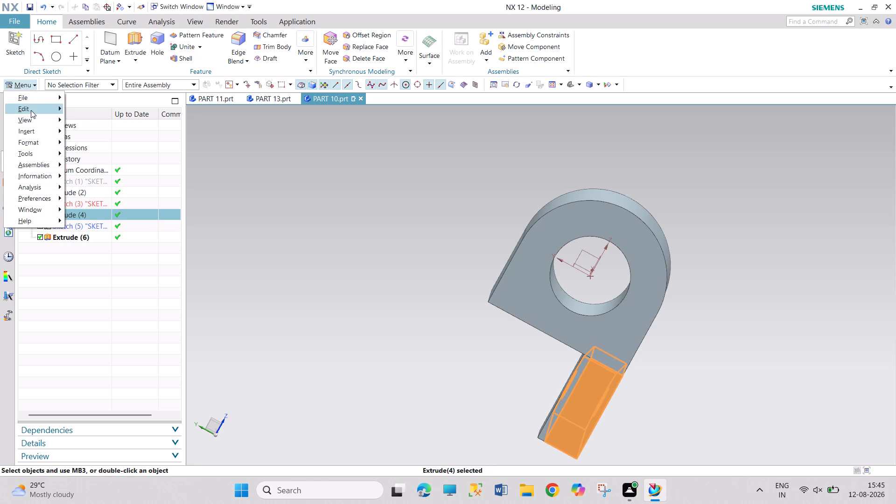
click(40, 131)
click(113, 144)
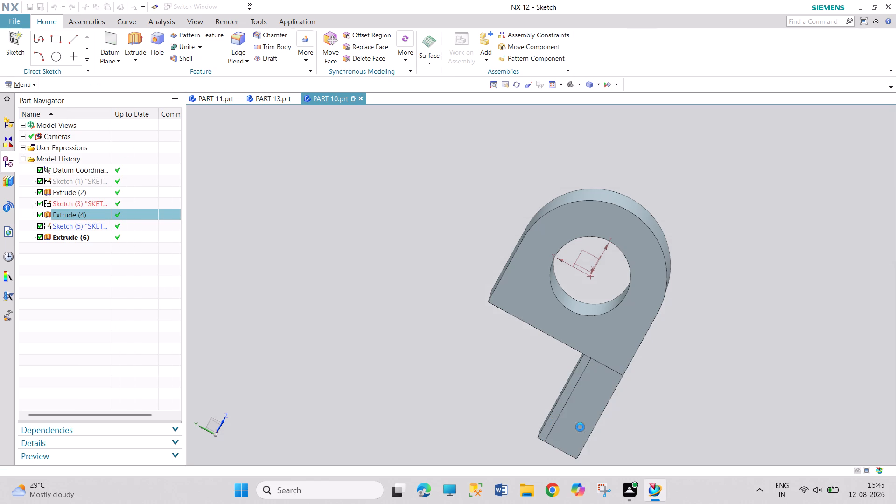
click(581, 425)
click(294, 254)
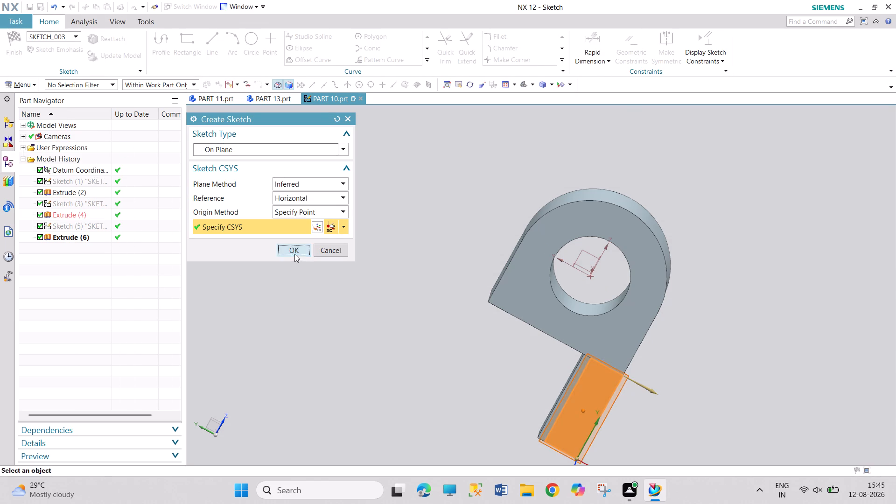
Draw a horizontal line from the sketch origin outward away from the lower arm and set its length to 32 mm.
scroll(568, 168, up, 2)
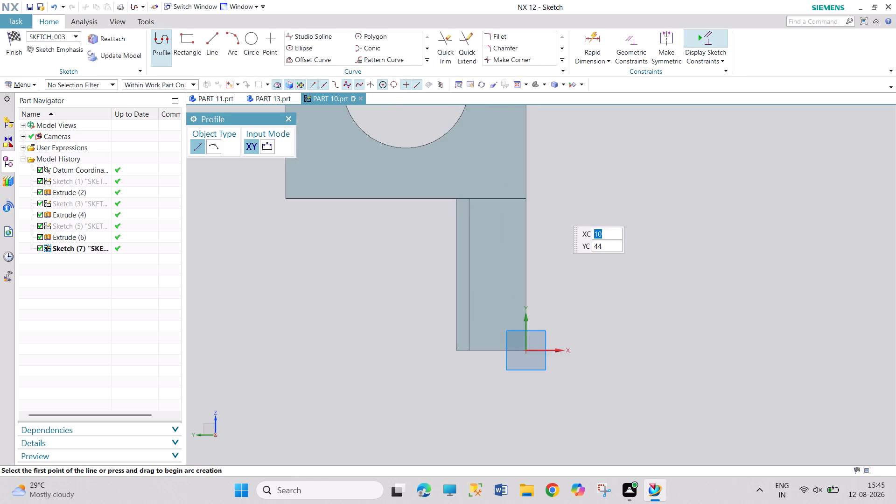
click(214, 37)
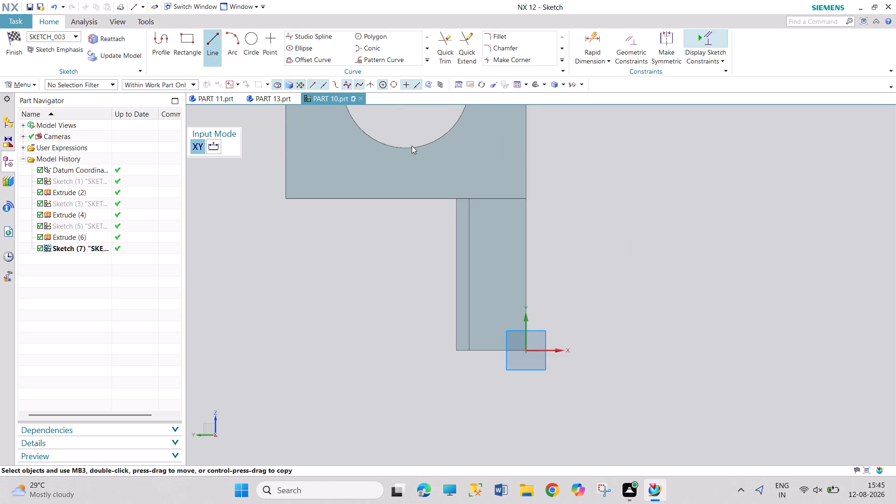
click(526, 350)
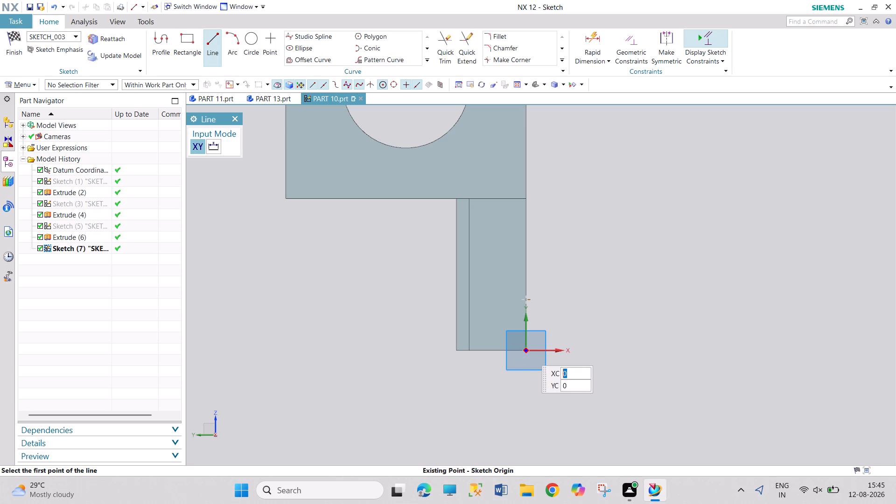
click(617, 348)
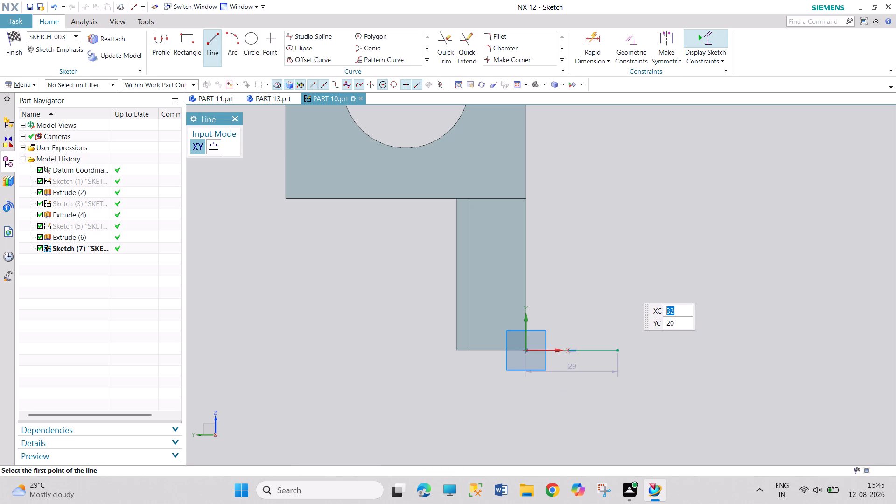
key(Escape)
double_click(573, 364)
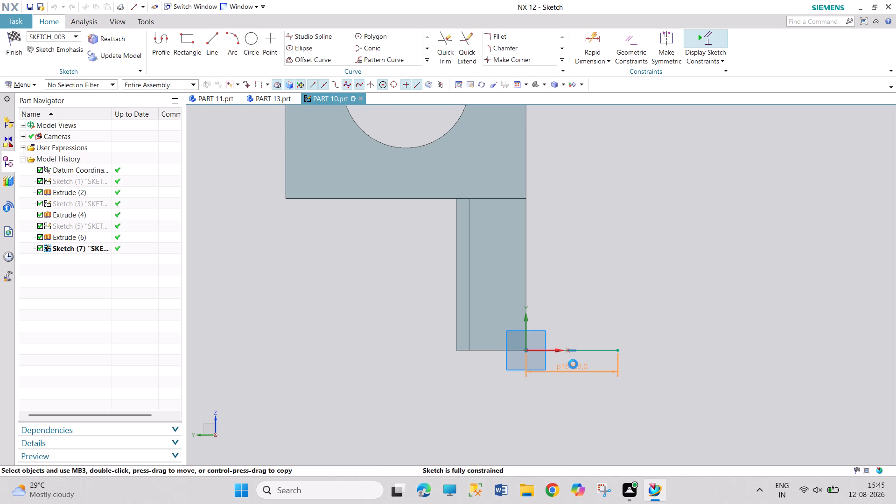
text(32)
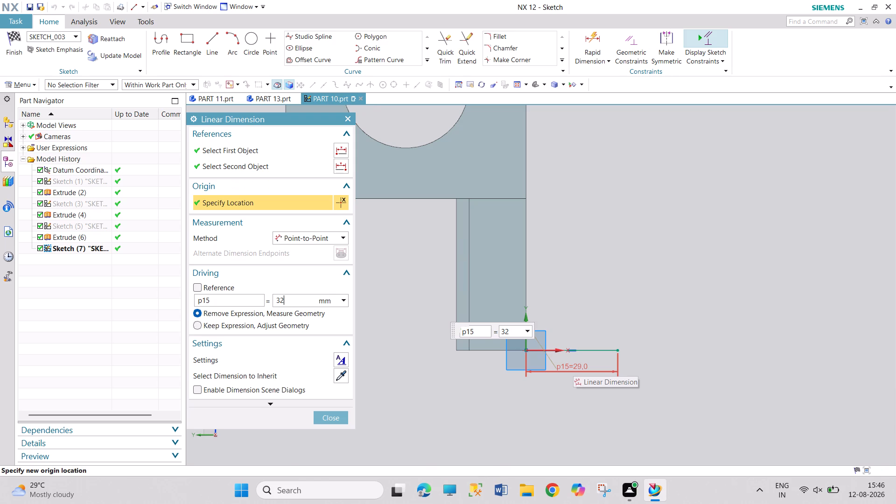
key(Return)
key(Escape)
key(Escape)
key(Escape)
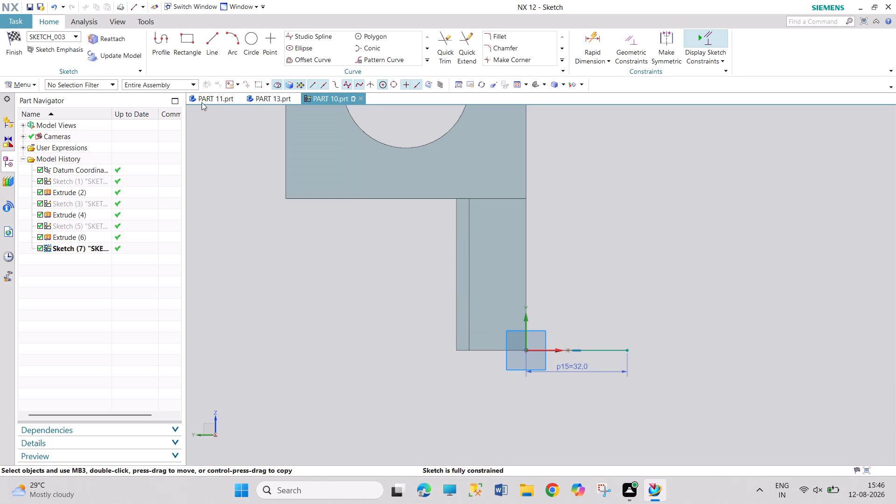
Draw a vertical line upward from the horizontal line's outer end and set its length to 56 mm.
click(216, 48)
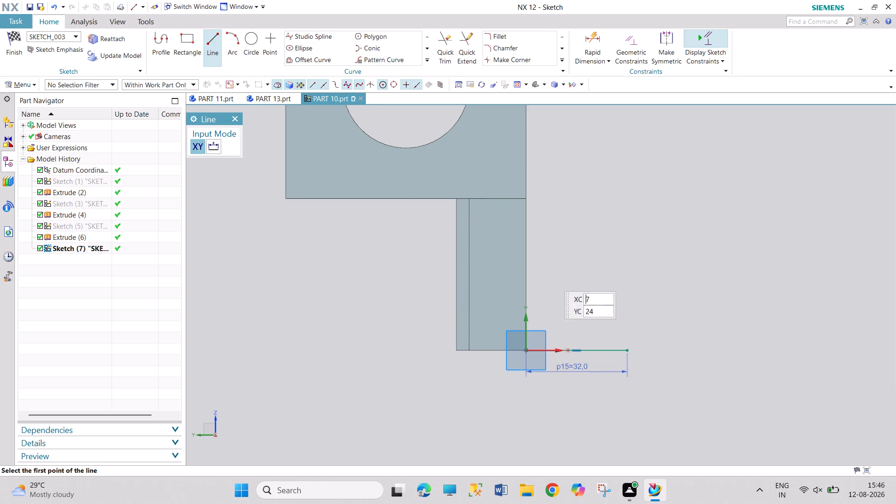
click(629, 351)
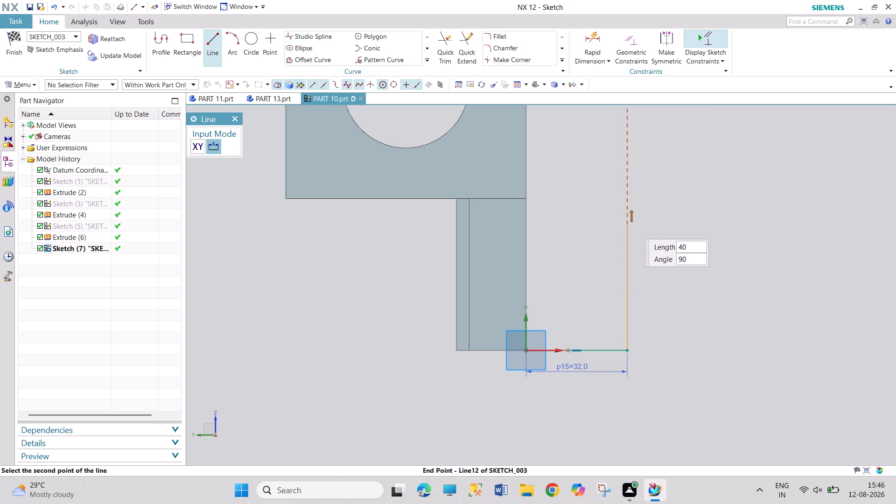
click(633, 216)
key(Escape)
double_click(644, 285)
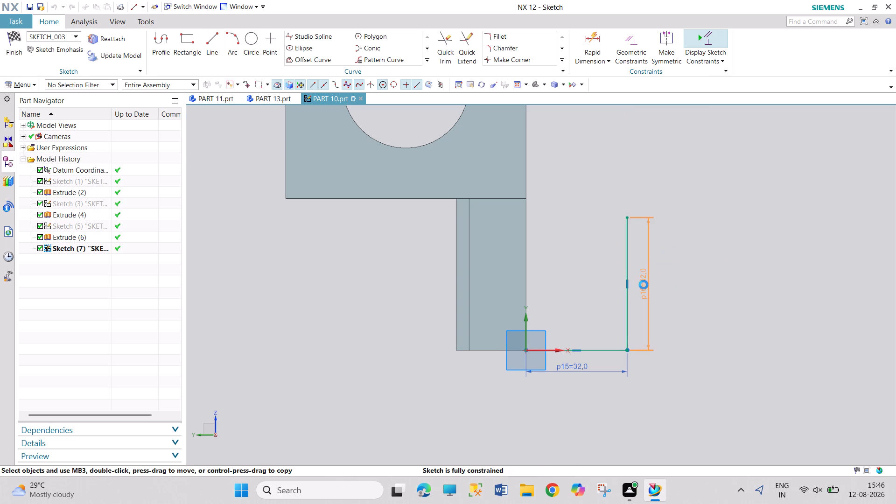
text(56)
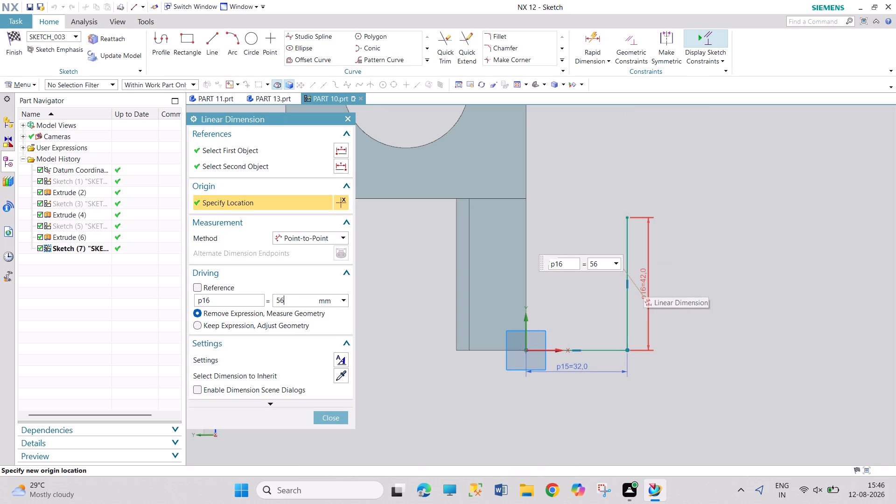
key(Return)
key(Escape)
key(Escape)
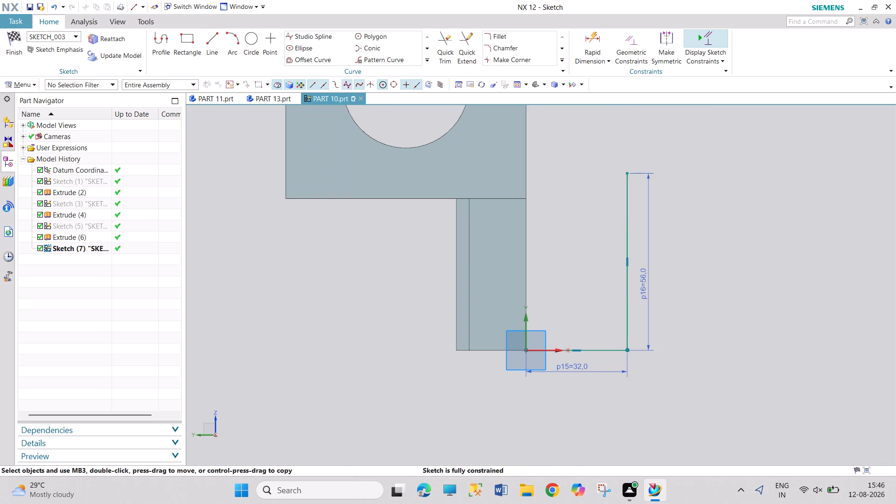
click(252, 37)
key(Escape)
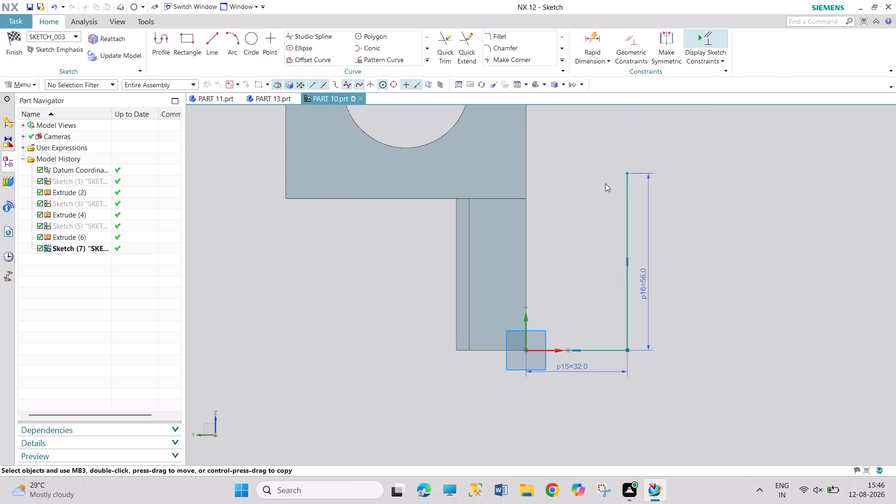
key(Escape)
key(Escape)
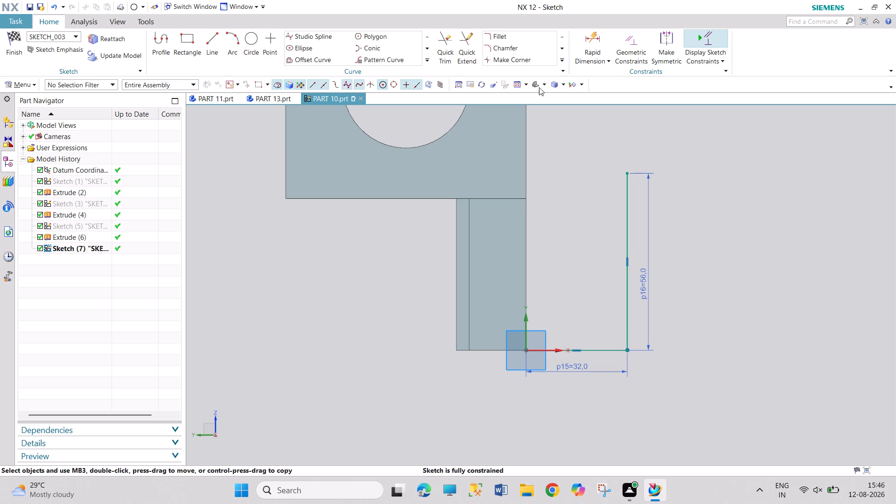
Project the collinear vertical side edges of the arched block and the lower arm into the sketch with Project Curve.
click(424, 60)
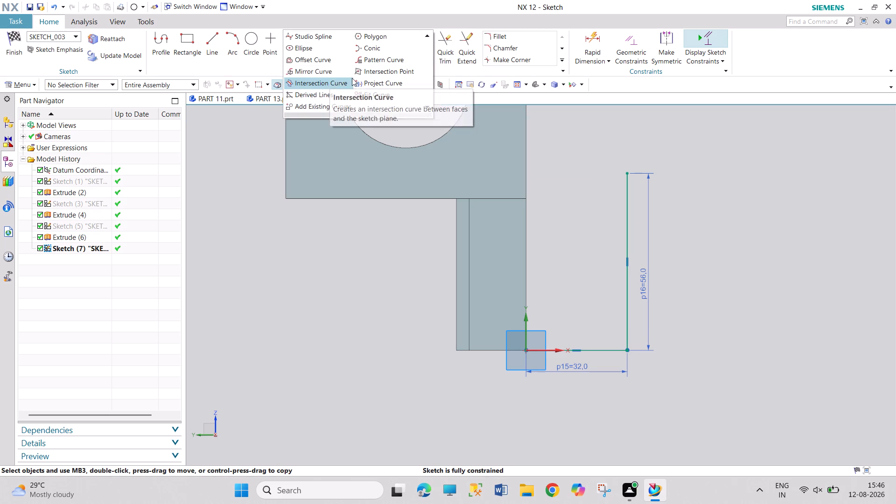
click(379, 85)
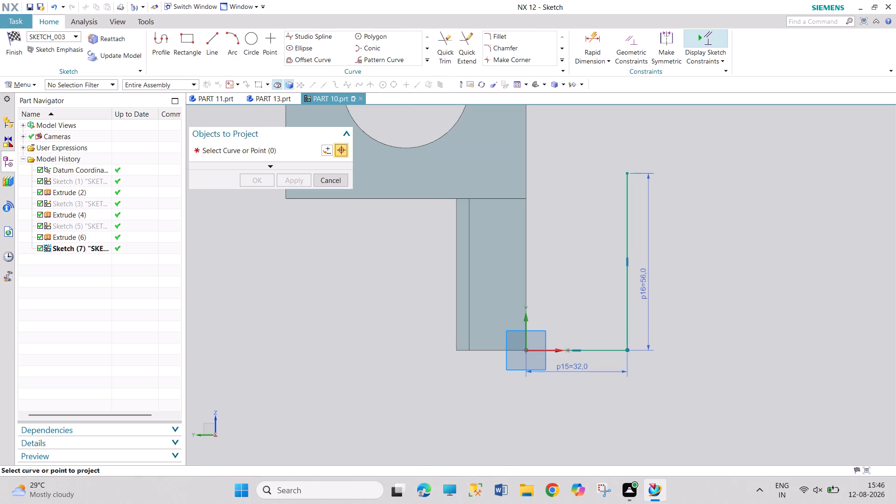
click(525, 171)
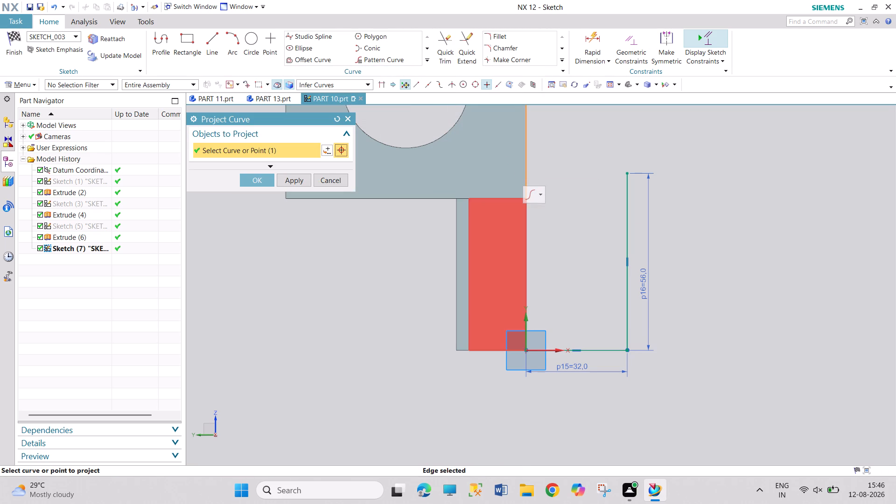
click(525, 250)
click(260, 179)
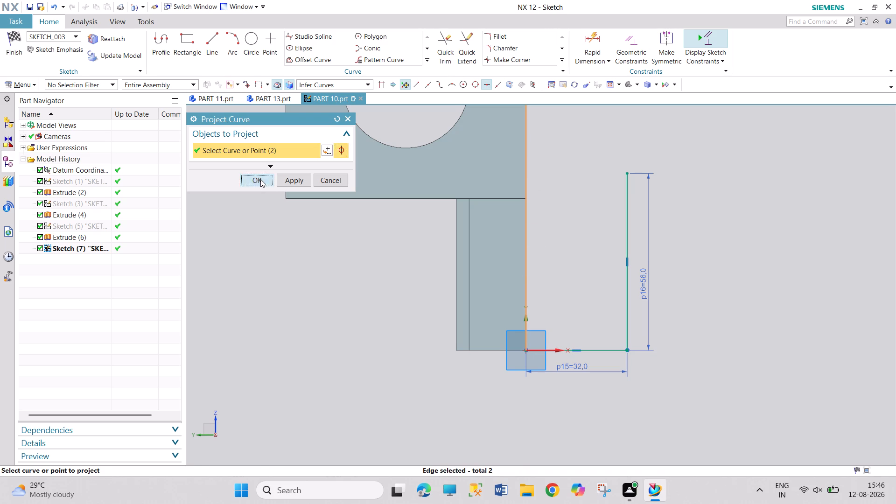
Sketch a circle about 34 mm in diameter above the 56 mm line, beside the arched block's projected edge.
scroll(656, 137, down, 2)
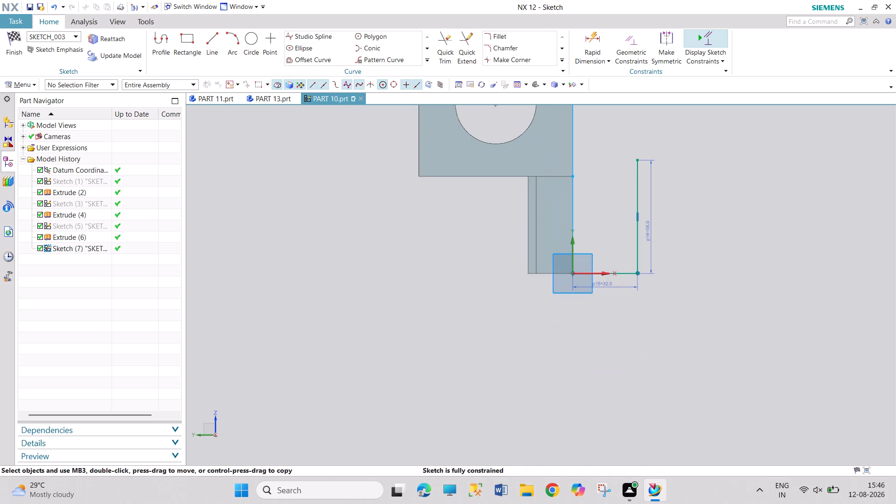
middle_drag(655, 137, 594, 223)
right_drag(655, 137, 594, 223)
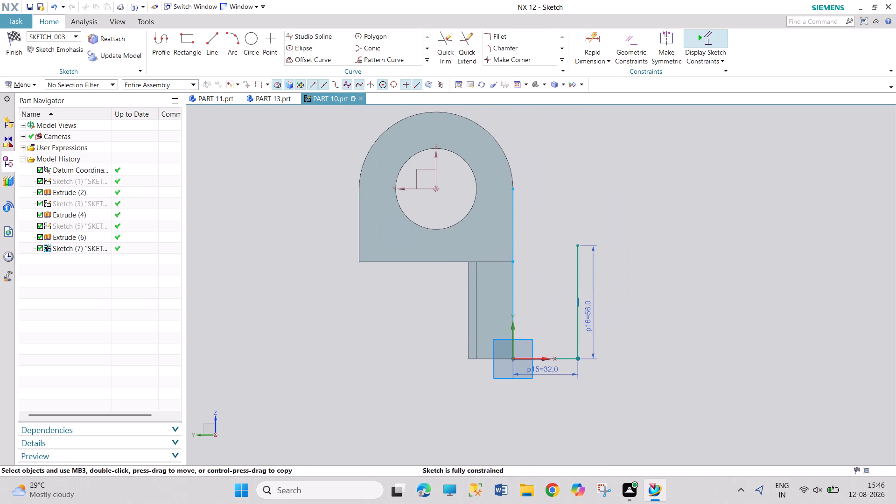
scroll(559, 264, up, 1)
click(251, 37)
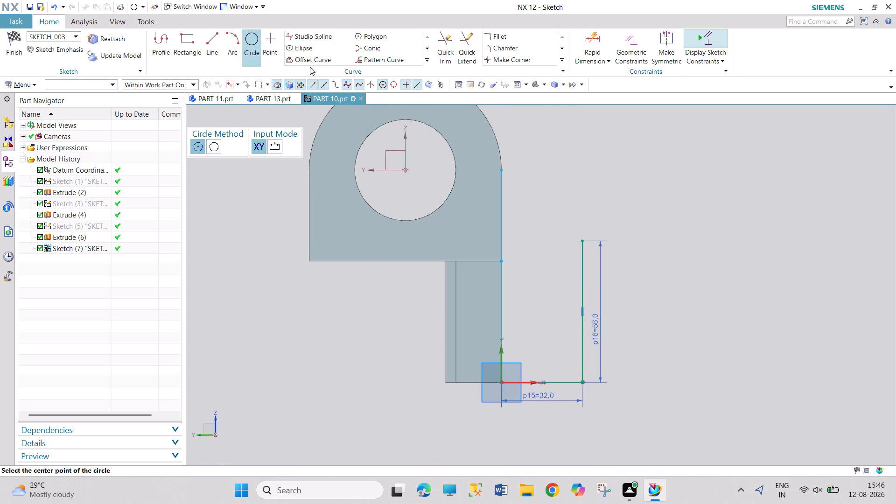
click(553, 181)
click(569, 221)
key(Escape)
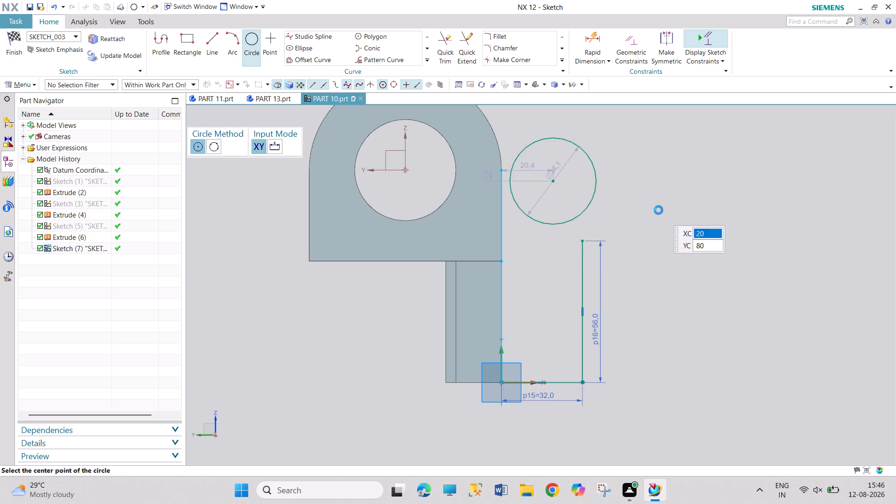
key(Escape)
key(Escape)
key(Escape)
key(Escape)
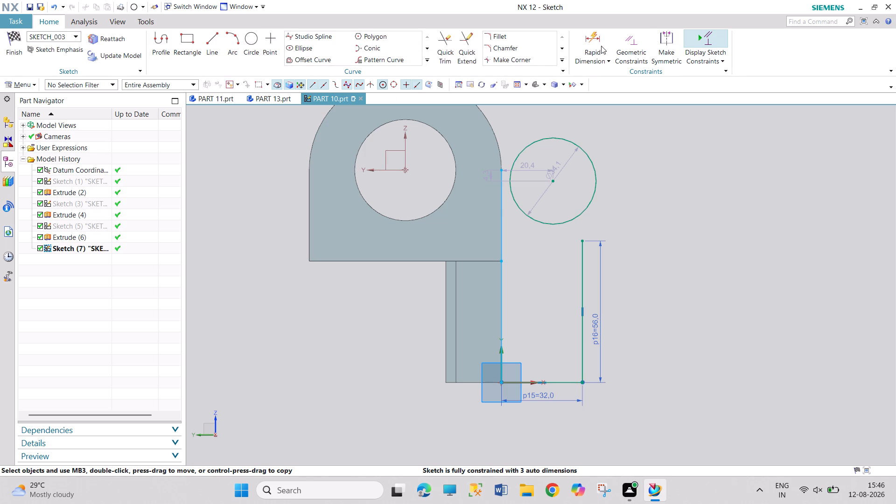
Add a tangent constraint between the circle and the projected vertical edge of the part.
click(623, 40)
click(455, 282)
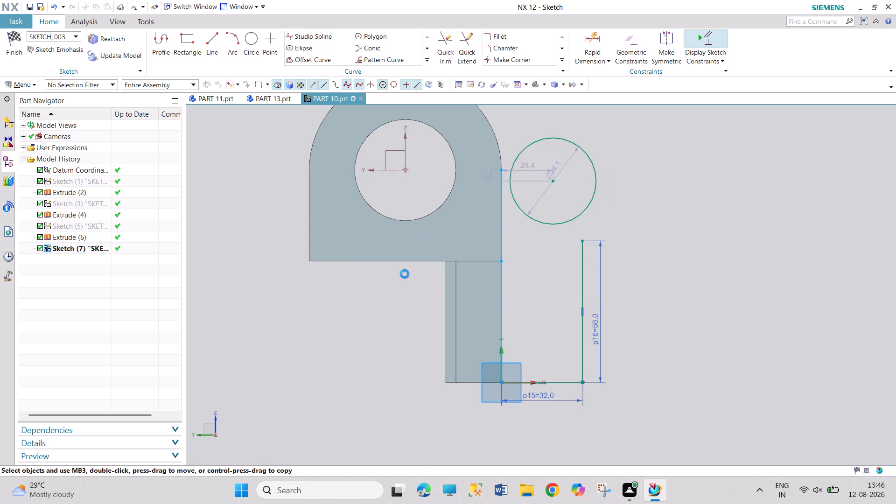
click(235, 155)
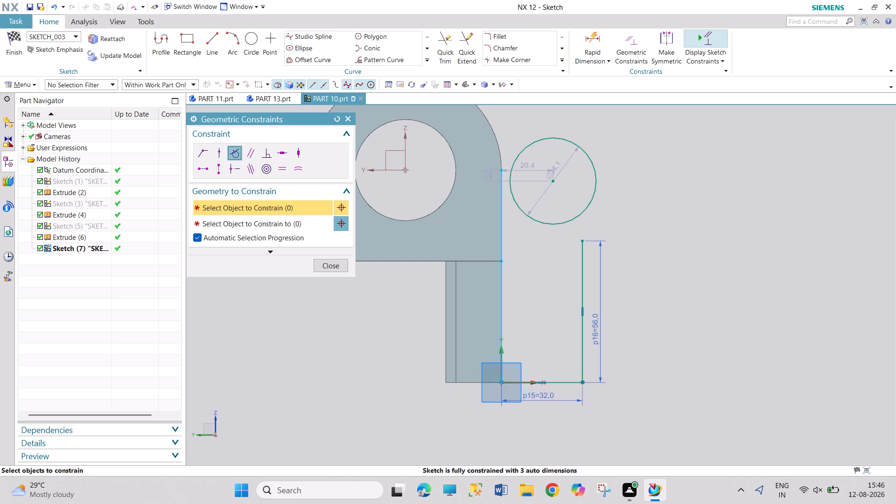
click(522, 212)
click(499, 217)
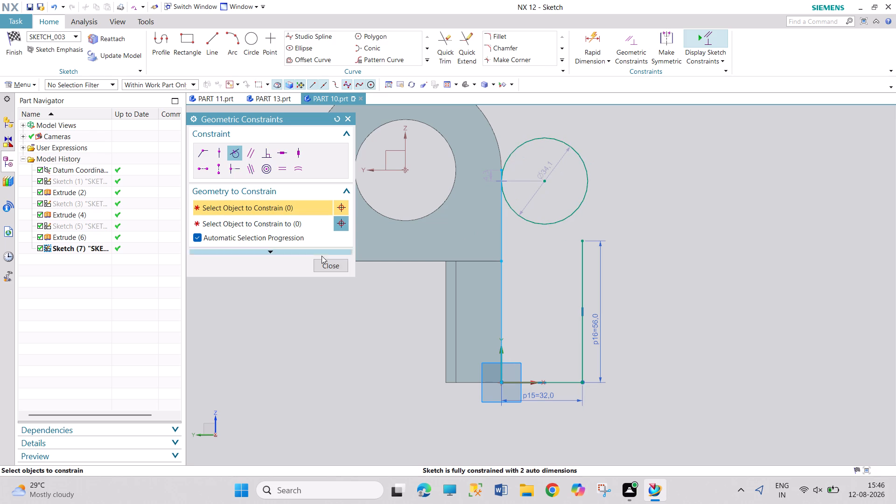
click(330, 269)
key(Escape)
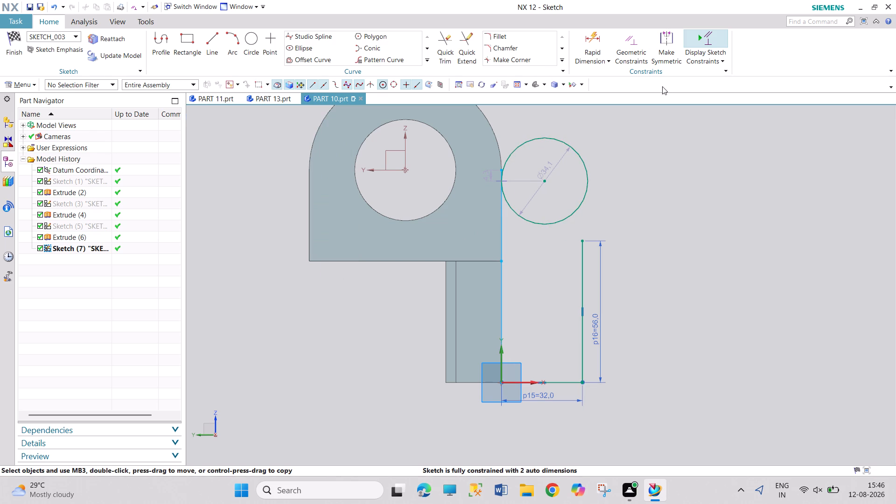
Add a tangent constraint between the 56 mm vertical line and the circle.
click(636, 46)
click(455, 286)
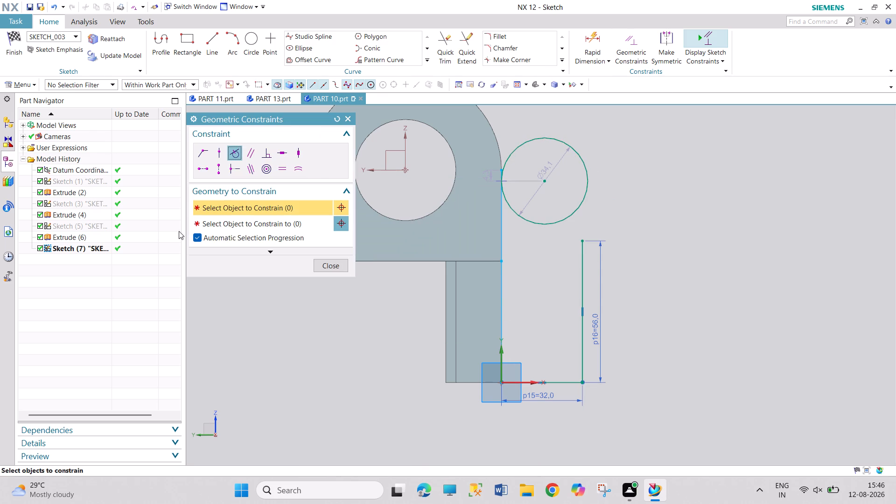
click(583, 252)
click(569, 215)
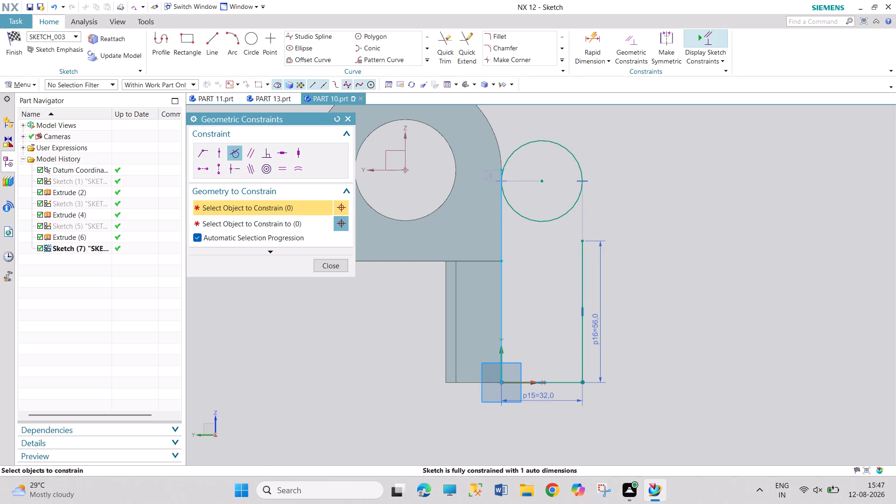
key(Escape)
key(Escape)
key(Escape)
key(Escape)
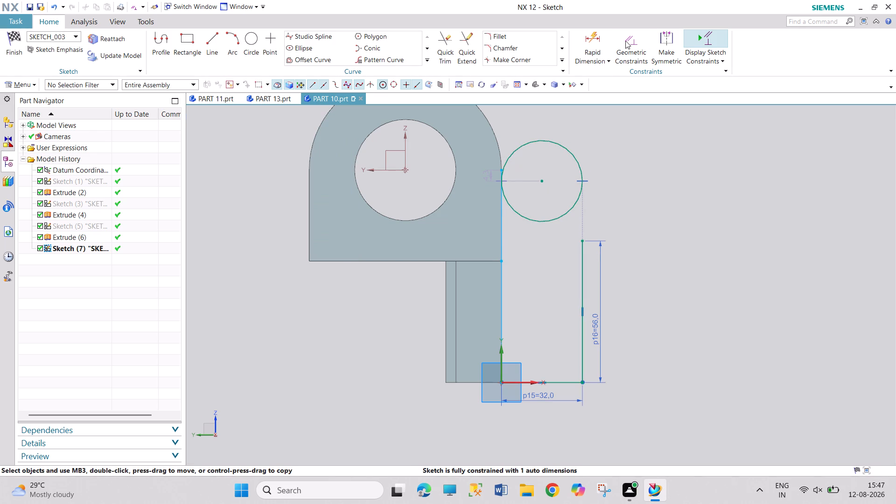
Constrain the upper endpoint of the 56 mm line to lie on the circle with a Point on Curve constraint.
click(625, 41)
click(455, 288)
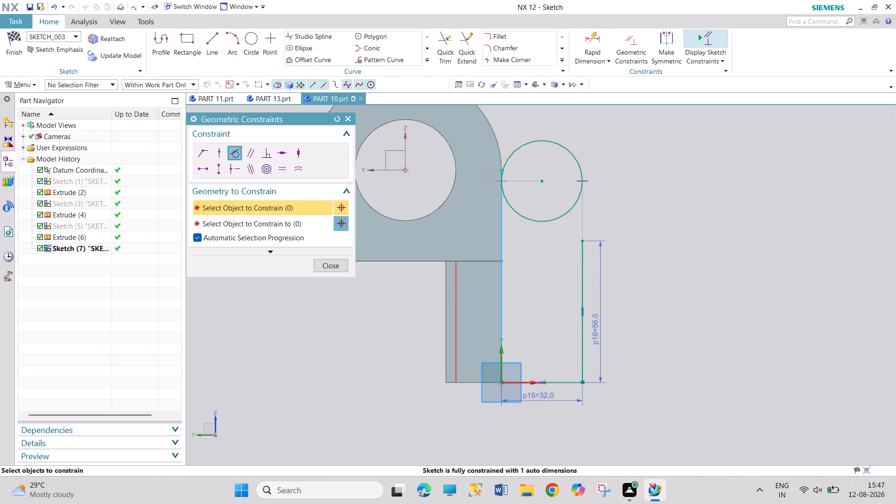
click(215, 151)
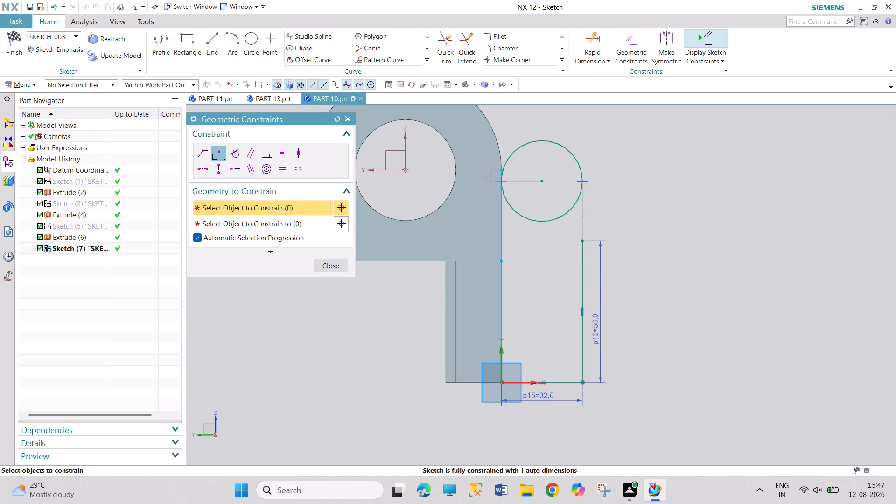
click(586, 242)
click(559, 219)
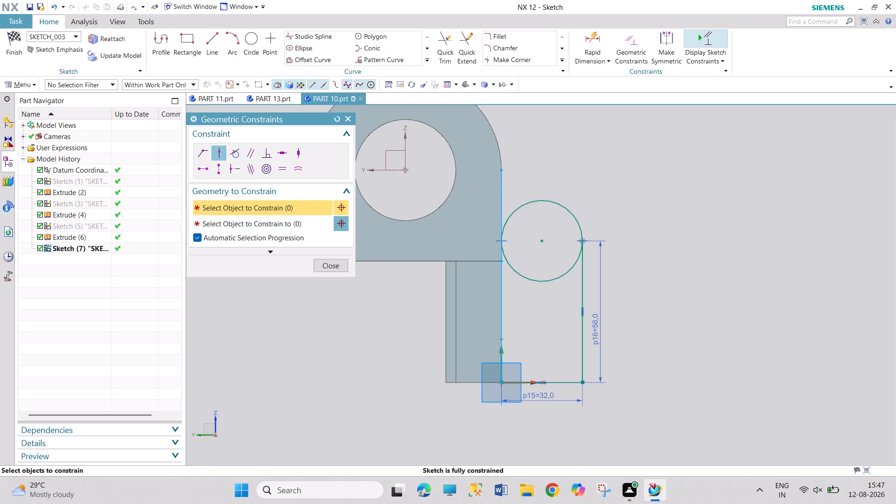
key(Escape)
key(Escape)
key(Escape)
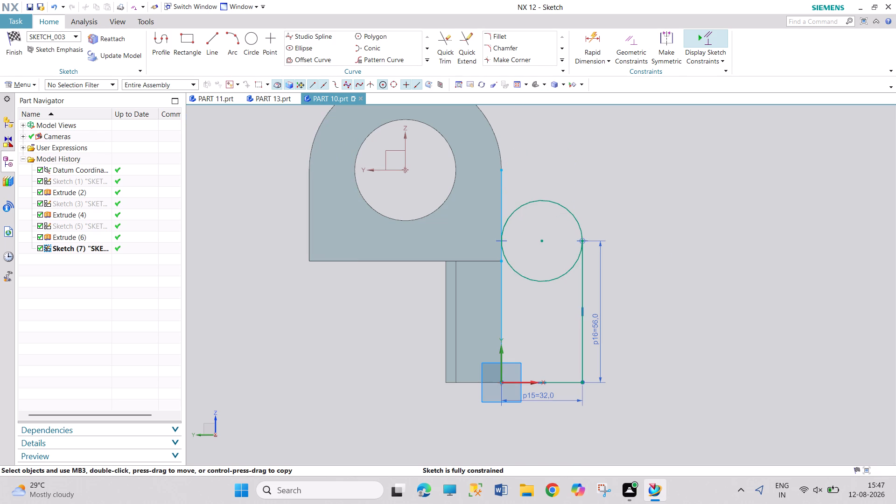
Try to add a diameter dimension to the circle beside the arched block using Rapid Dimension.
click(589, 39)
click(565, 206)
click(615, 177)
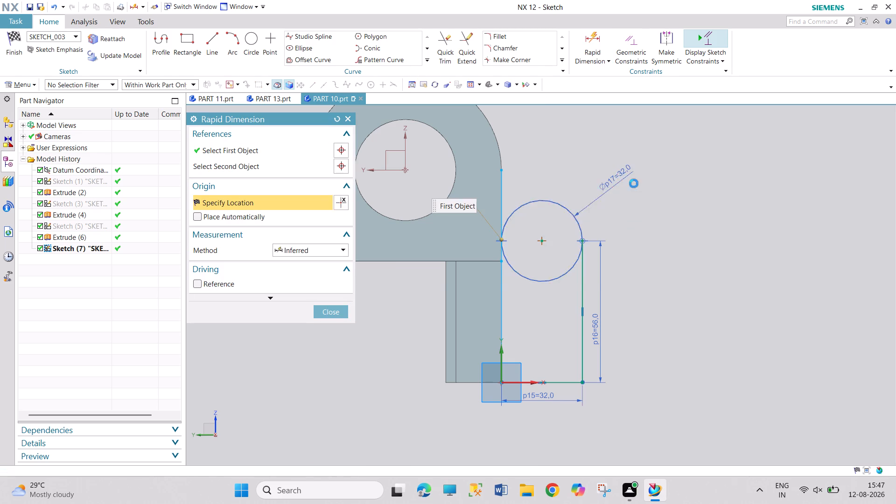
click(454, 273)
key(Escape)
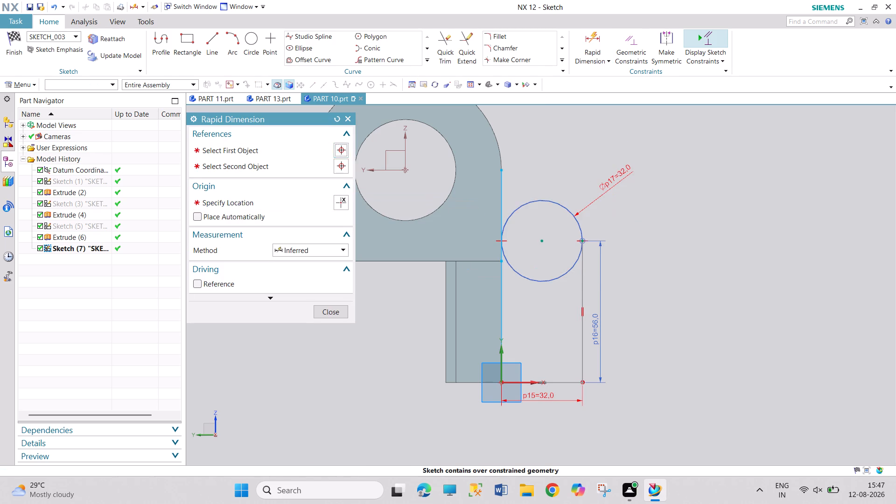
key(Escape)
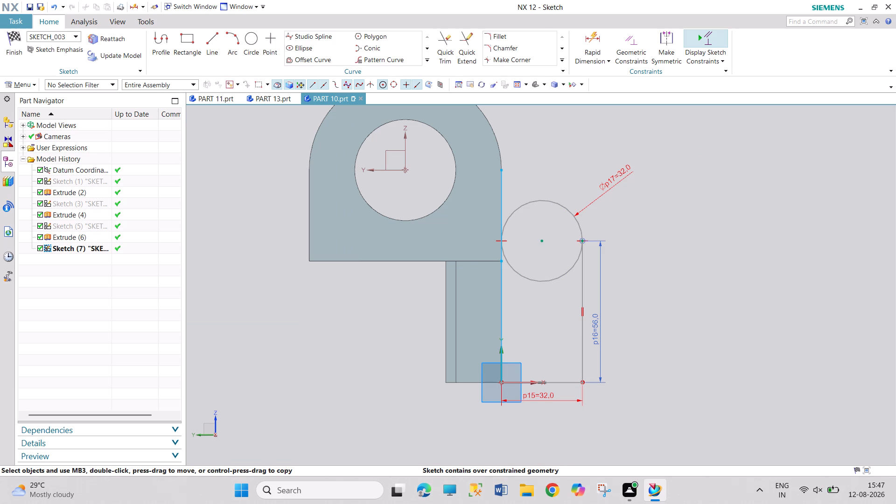
Undo the circle's diameter dimension and the Point on Curve constraint at the upper end of the 56 mm line.
key(ctrl+z)
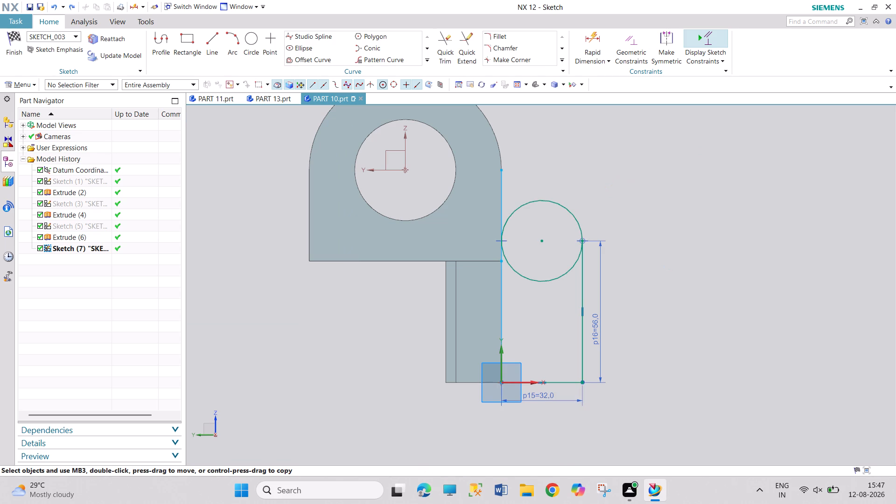
key(ctrl+z)
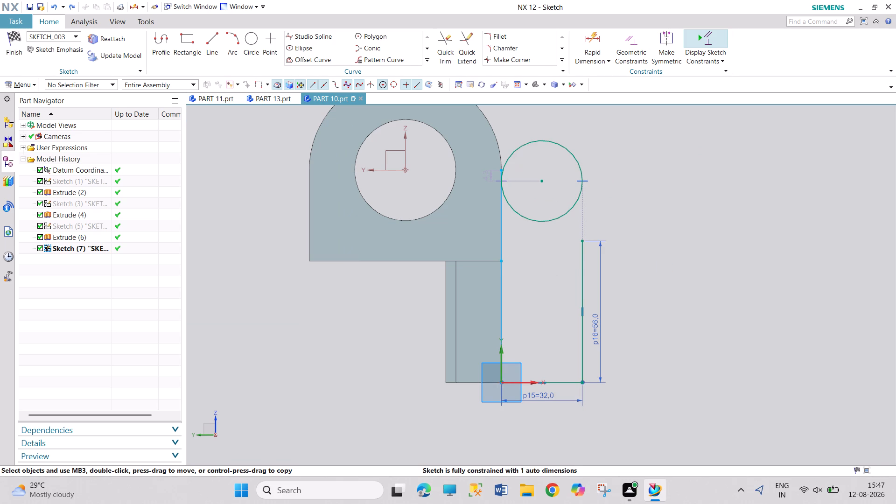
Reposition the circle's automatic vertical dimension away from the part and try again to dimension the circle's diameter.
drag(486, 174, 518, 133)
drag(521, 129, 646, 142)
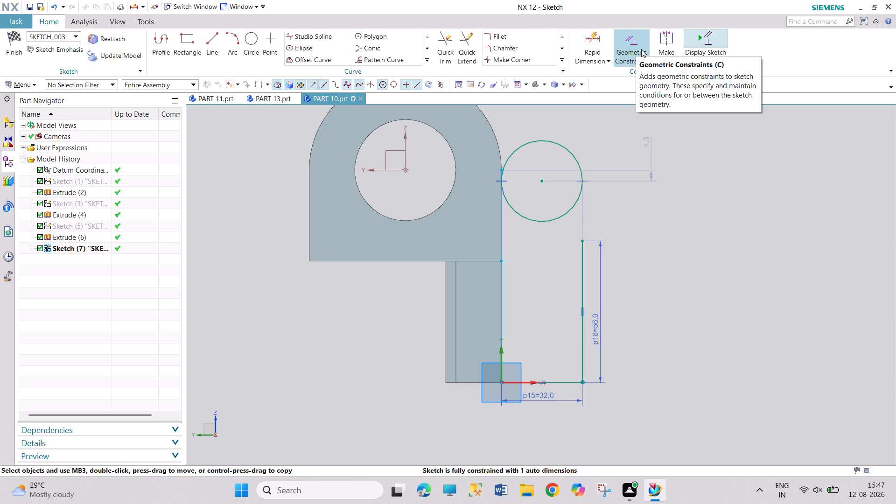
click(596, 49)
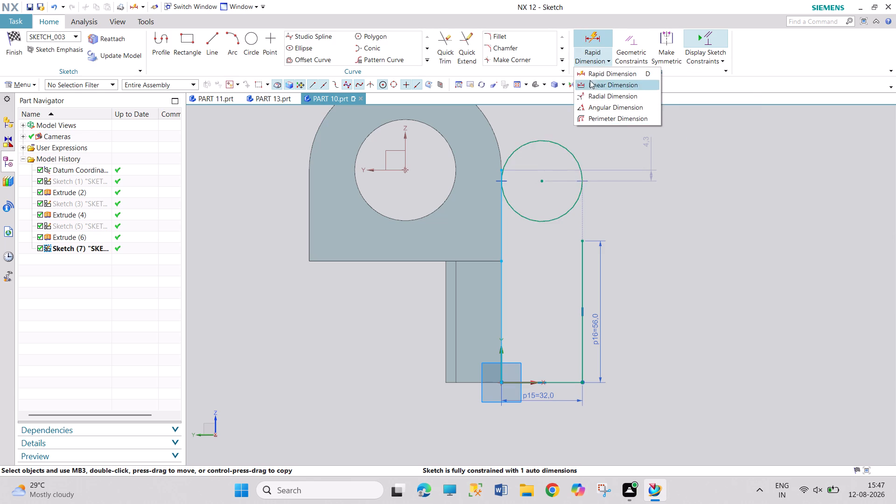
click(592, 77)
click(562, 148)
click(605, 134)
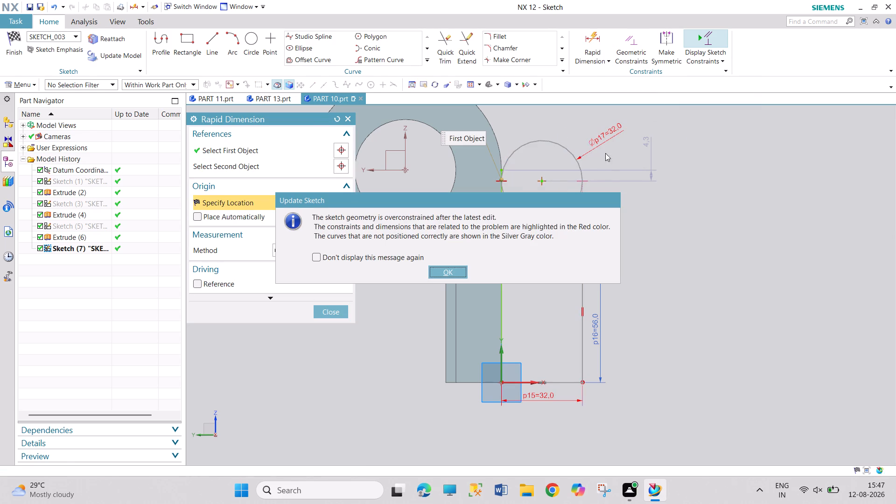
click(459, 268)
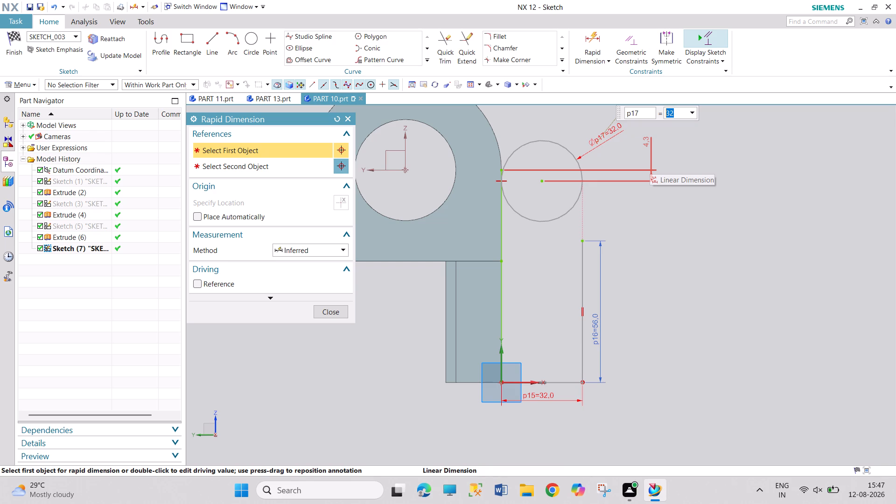
Undo the diameter dimension, the automatic dimension's repositioning, and the tangent constraint between the circle and the 56 mm line.
key(ctrl+z)
key(ctrl+z)
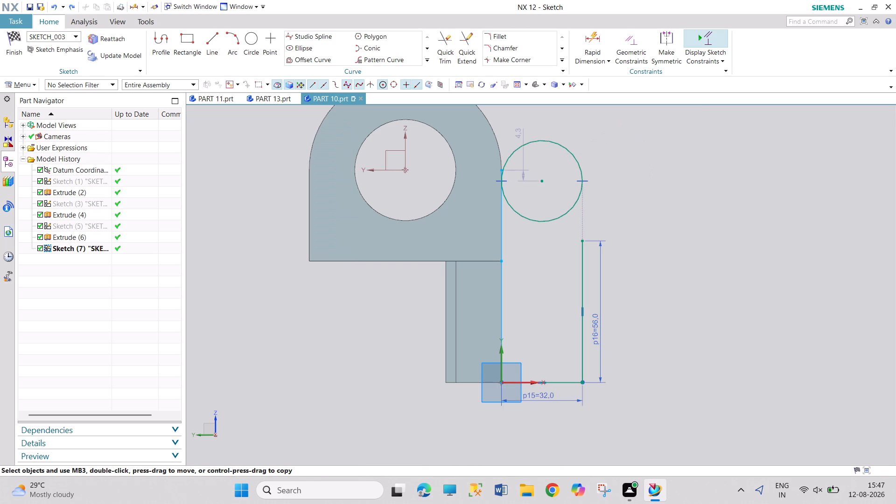
key(ctrl+z)
key(ctrl+z)
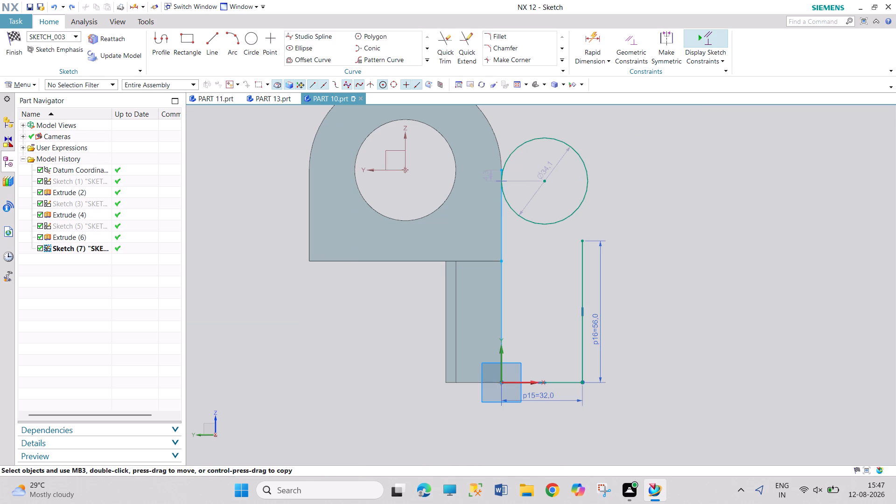
Set the circle's diameter to 56 mm with its dimension text placed outside the circle.
drag(545, 168, 637, 137)
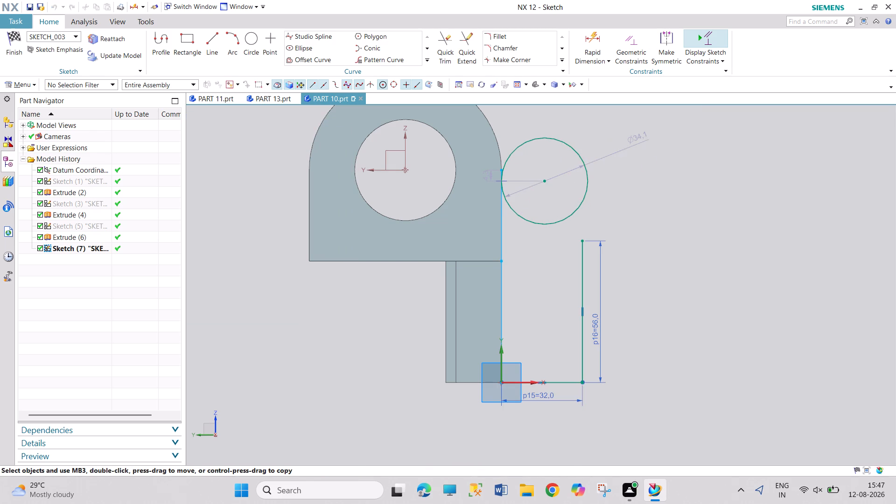
click(633, 140)
click(634, 139)
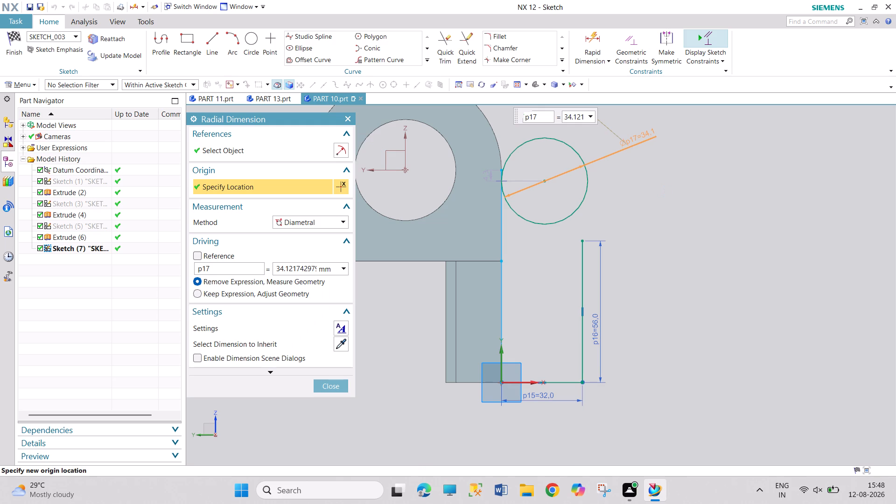
text(56)
double_click(313, 270)
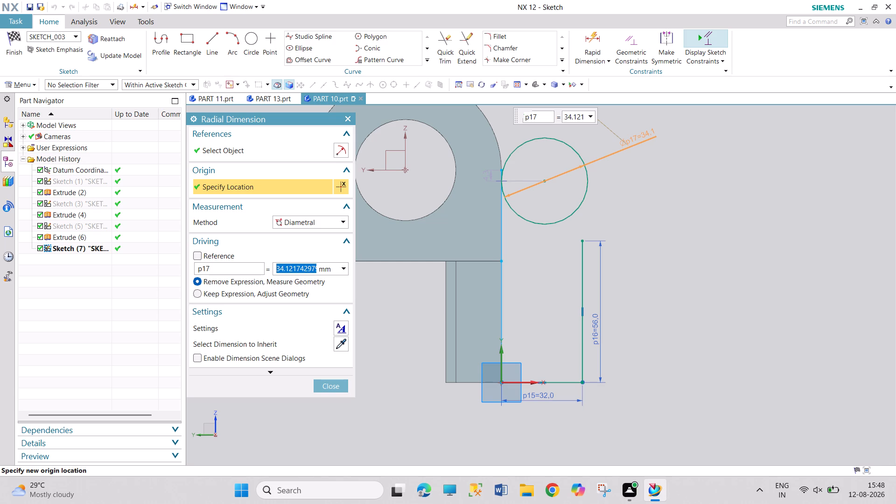
text(56)
key(Return)
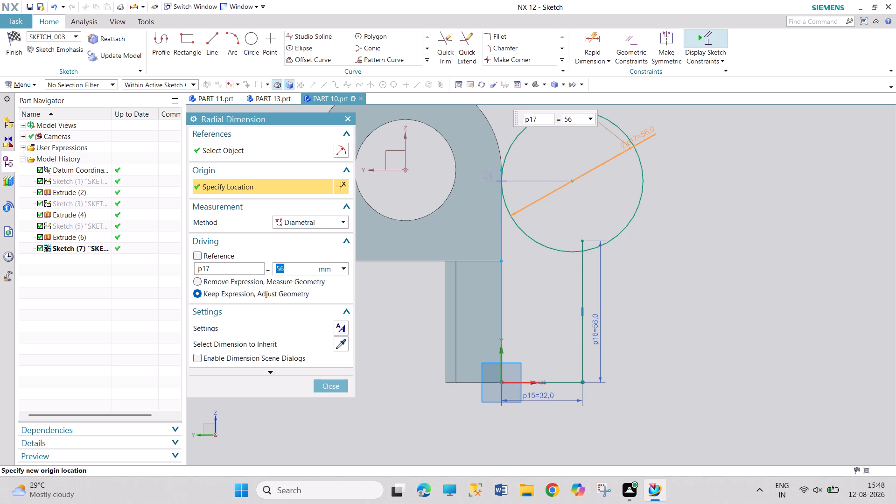
click(343, 385)
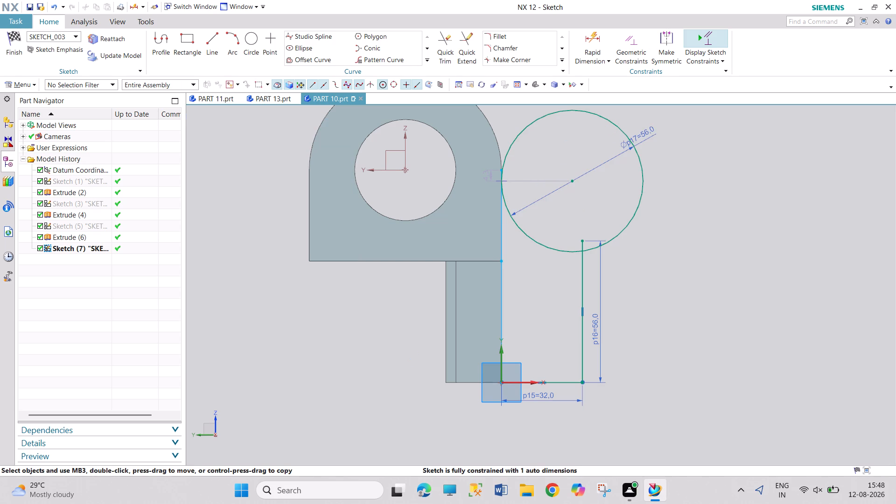
Move the 56 mm circle up clear of the vertical line and constrain the line's upper endpoint to the circle with Point on Curve.
drag(614, 239, 605, 213)
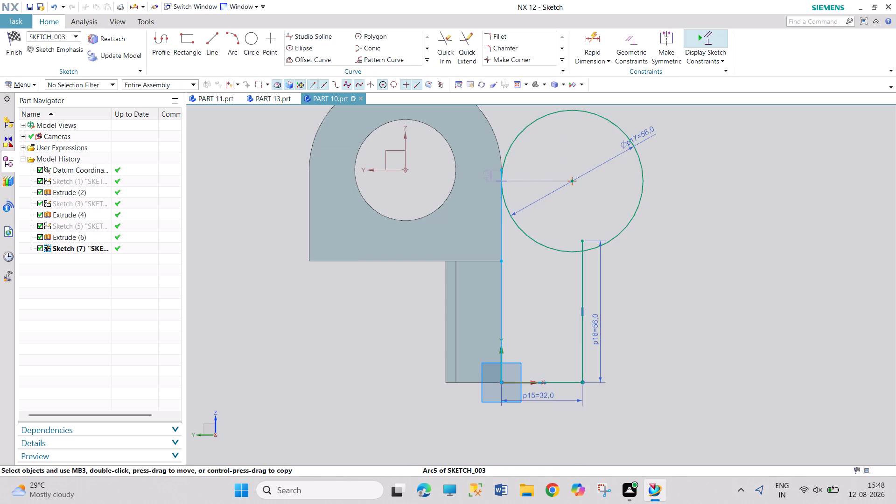
drag(605, 213, 604, 206)
drag(573, 180, 573, 165)
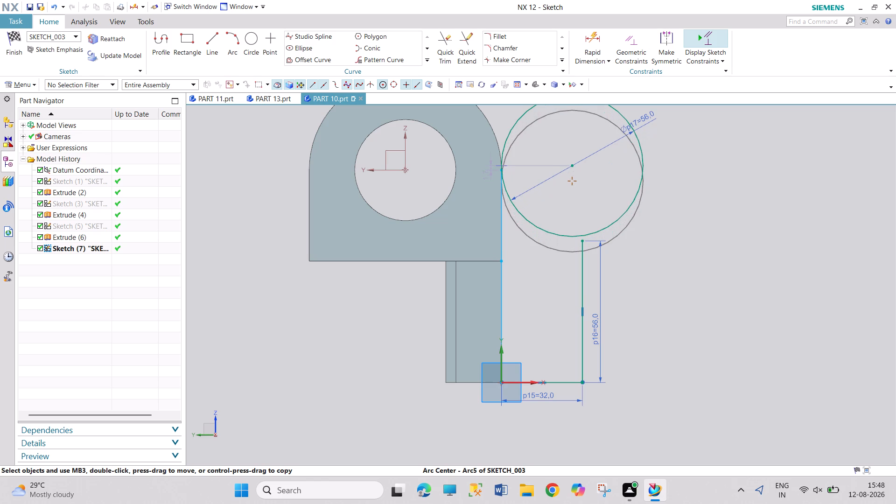
drag(573, 165, 574, 167)
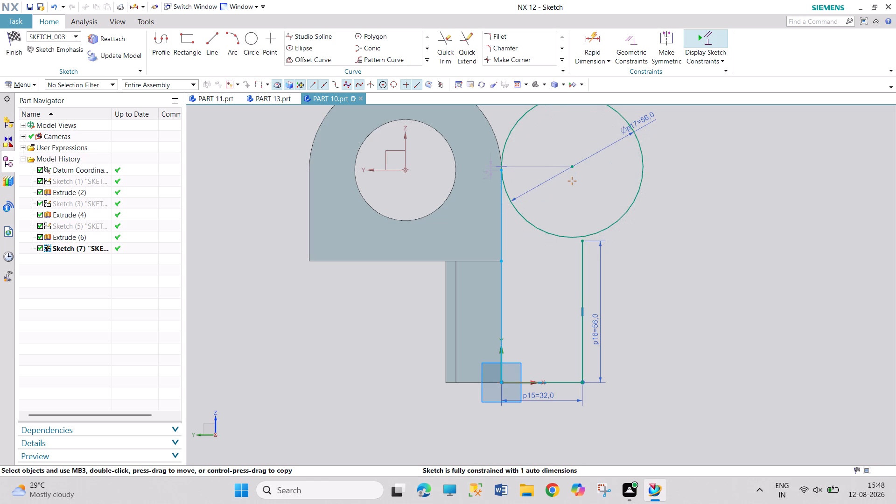
click(629, 49)
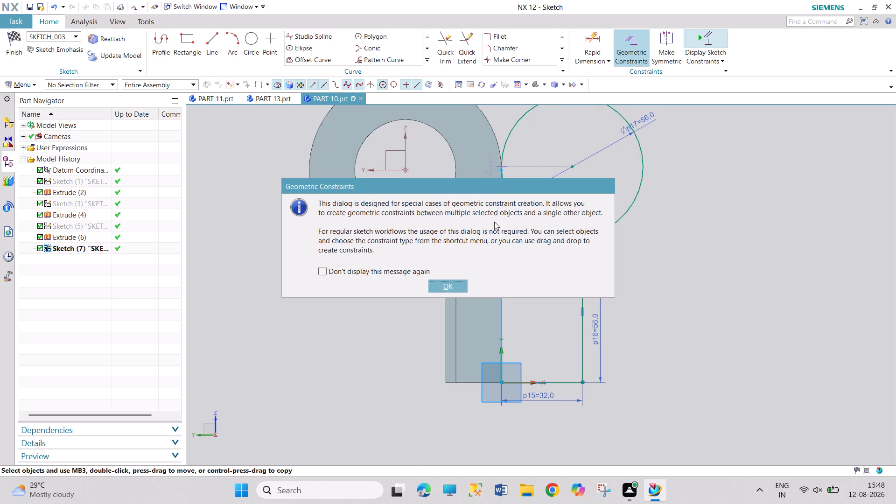
click(451, 283)
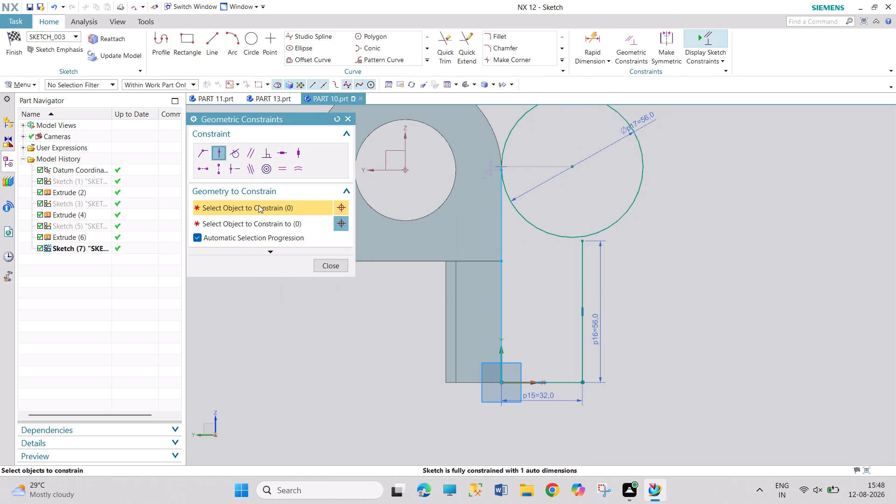
click(581, 241)
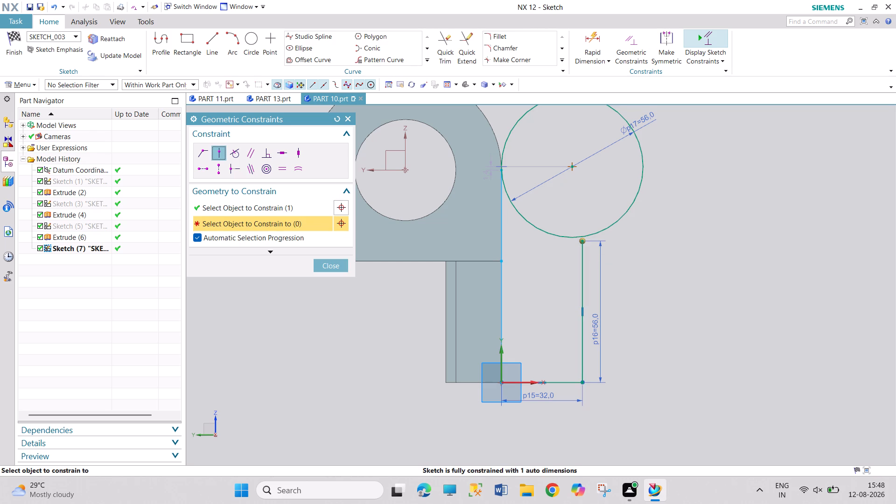
click(595, 235)
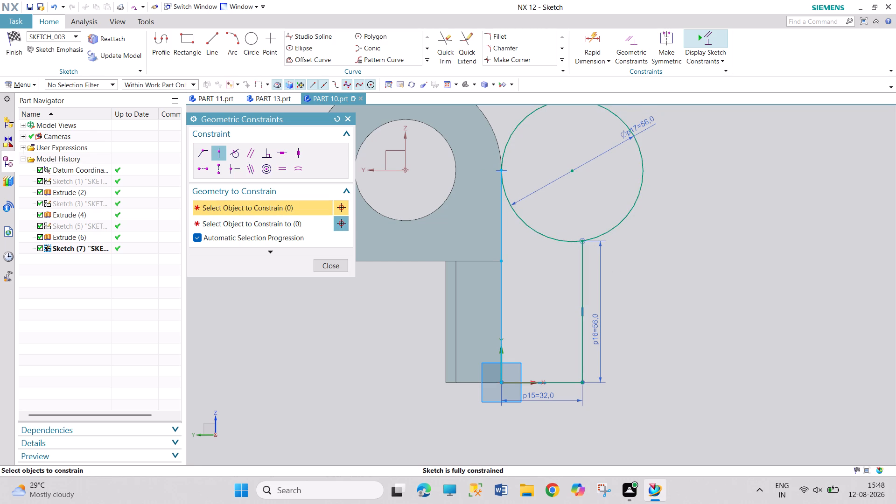
key(Escape)
key(Escape)
key(Escape)
key(Escape)
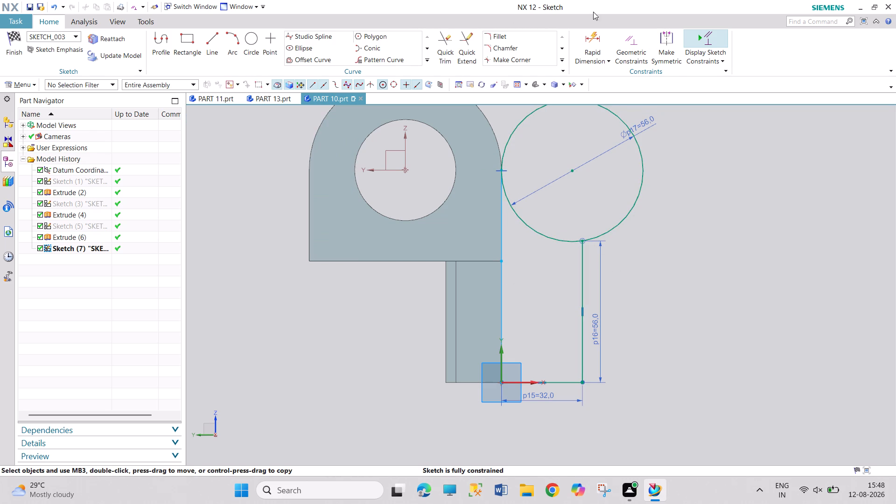
Trim the circle, keeping only the concave lower arc between the projected edge and the top of the 56 mm line.
click(451, 48)
click(520, 124)
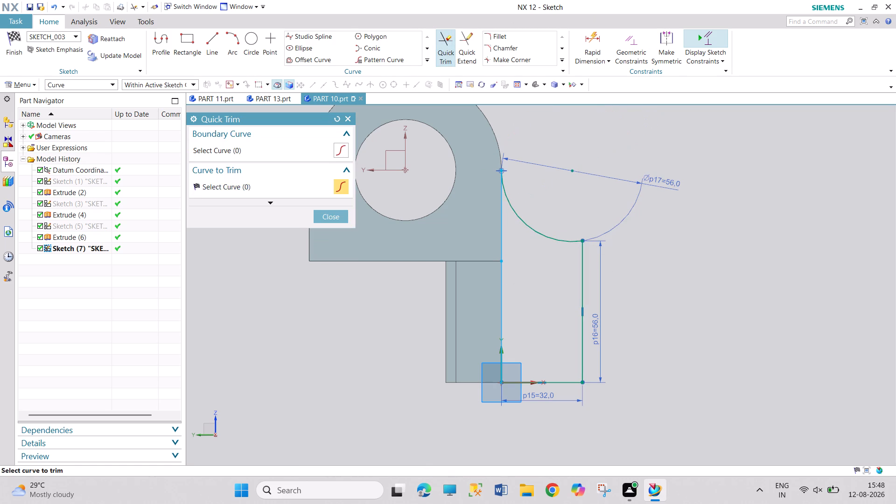
key(Escape)
key(Escape)
Trim the short piece of the projected vertical edge extending above the arc's tangent point.
scroll(500, 180, up, 3)
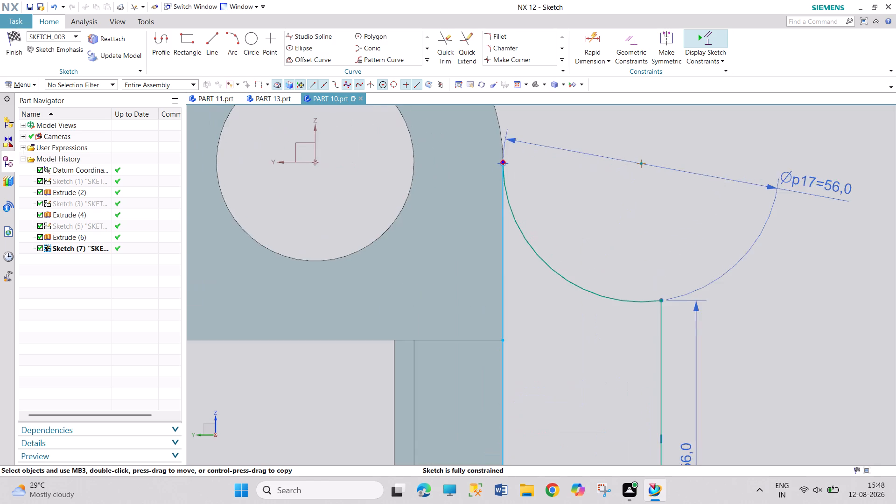
scroll(518, 154, up, 13)
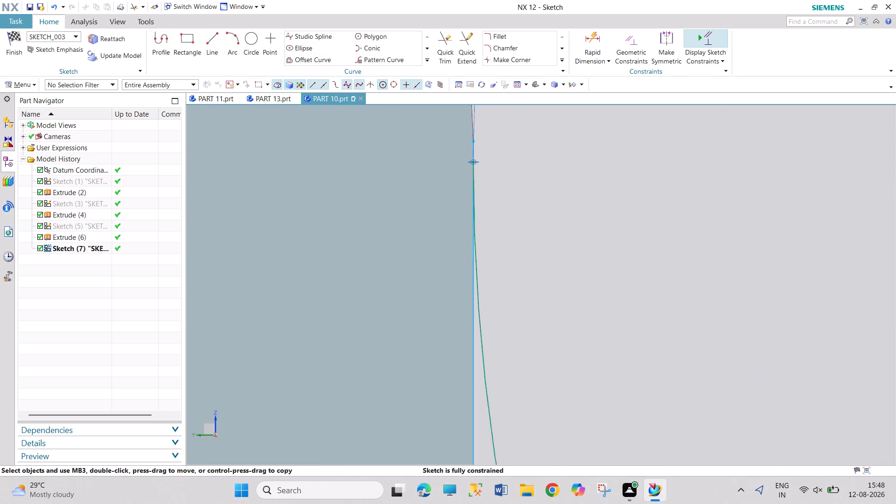
scroll(491, 171, up, 1)
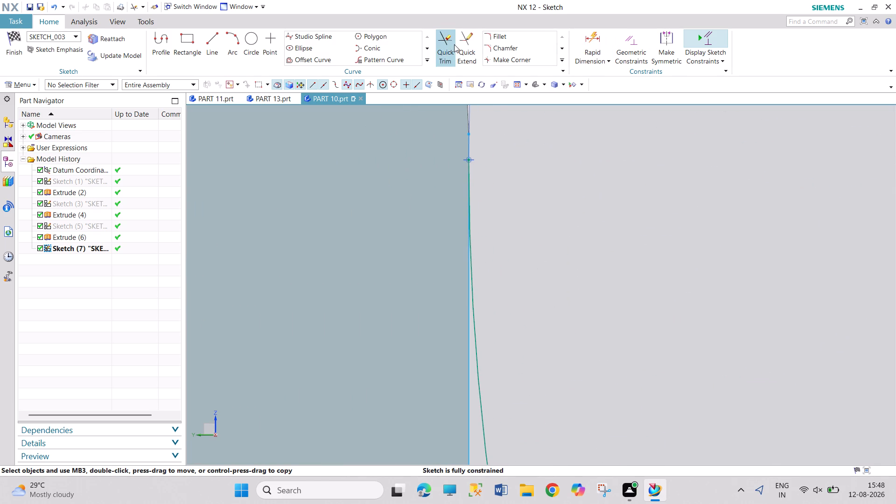
click(454, 44)
click(465, 143)
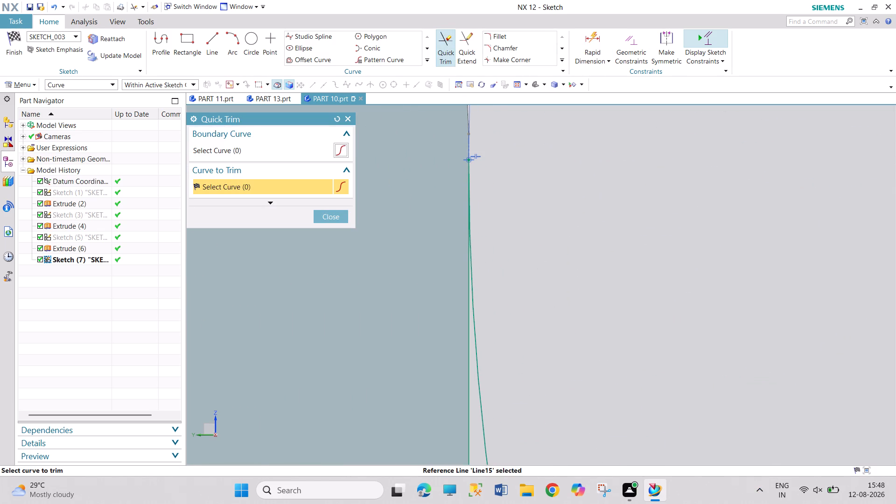
key(Escape)
key(Escape)
Finish the side profile sketch and return to the model.
scroll(552, 185, down, 4)
scroll(625, 227, down, 8)
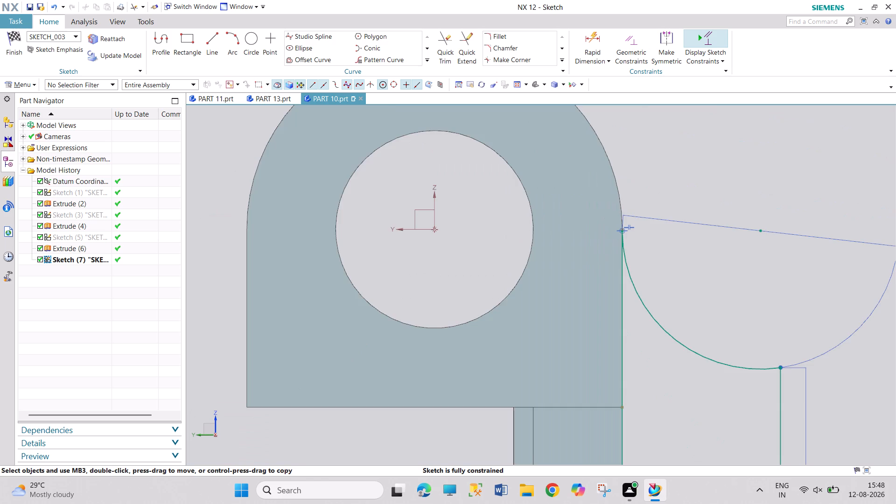
scroll(649, 245, down, 5)
scroll(751, 378, up, 1)
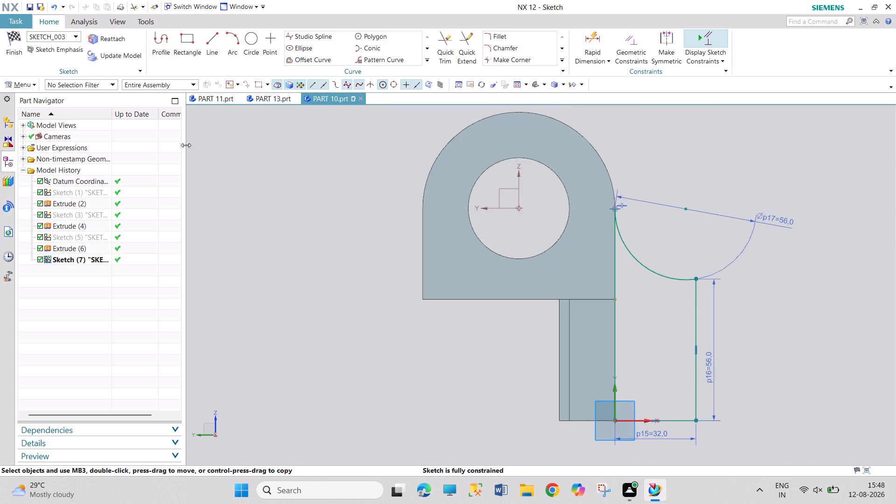
click(20, 53)
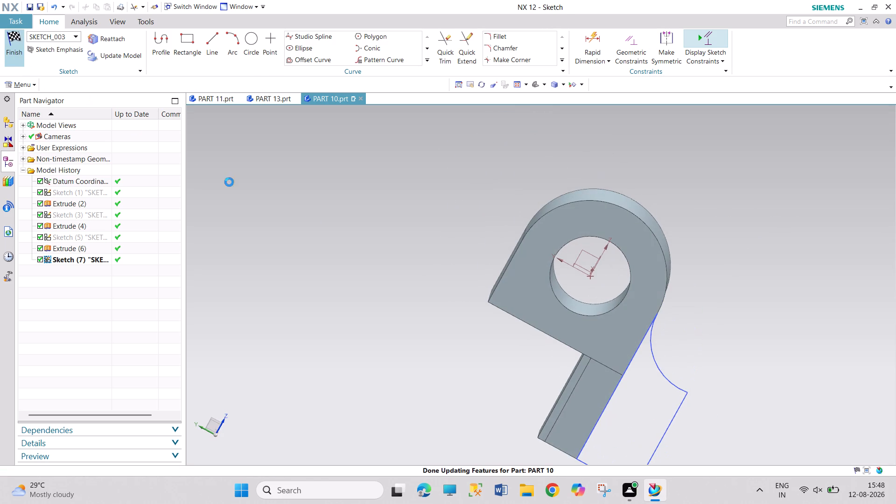
Extrude the side profile with the concave arc 20 mm, with the direction reversed toward the arched block's body.
click(128, 41)
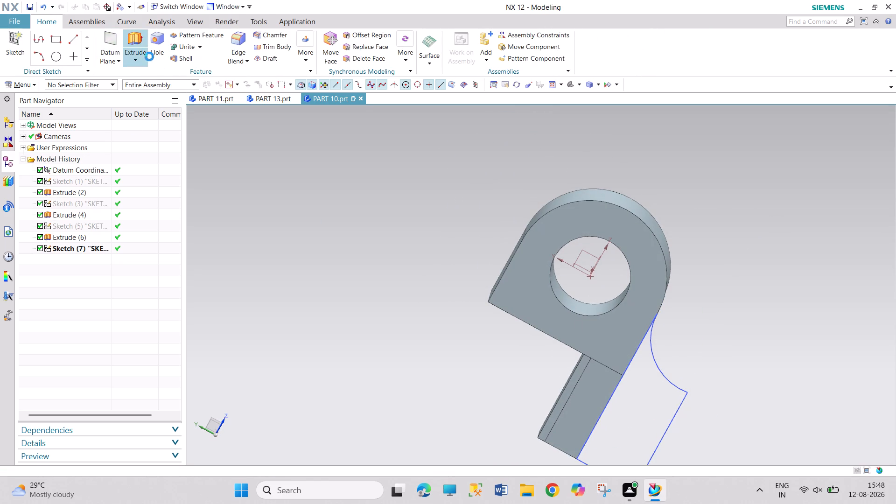
click(674, 384)
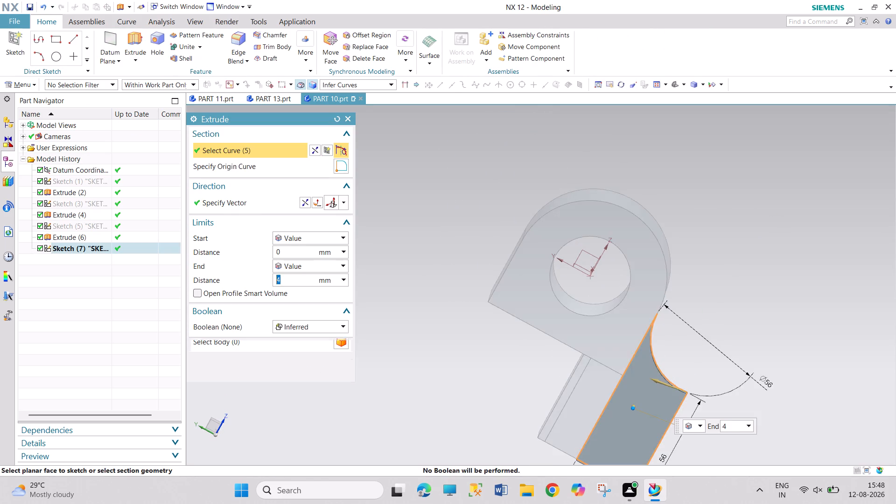
middle_drag(766, 416, 665, 375)
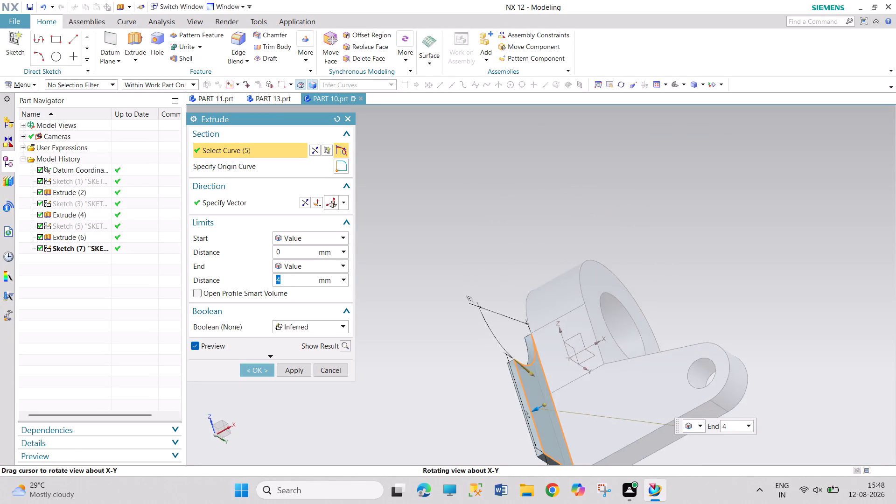
middle_drag(665, 375, 708, 362)
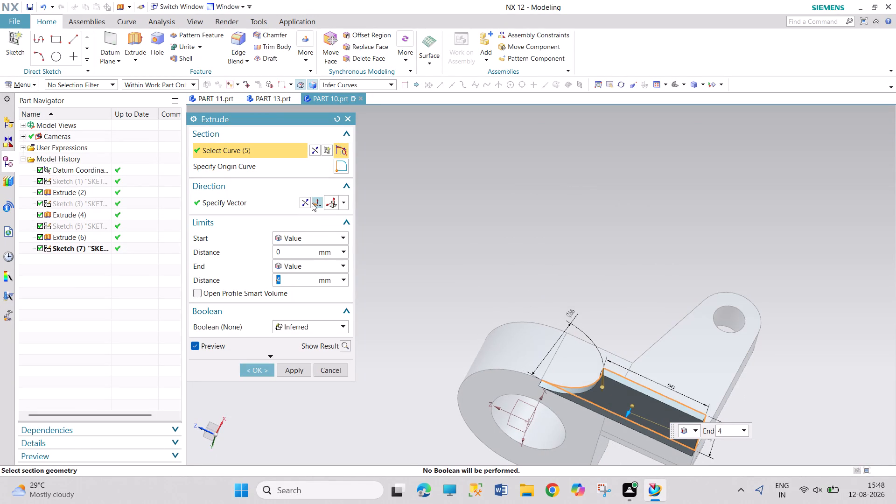
click(303, 203)
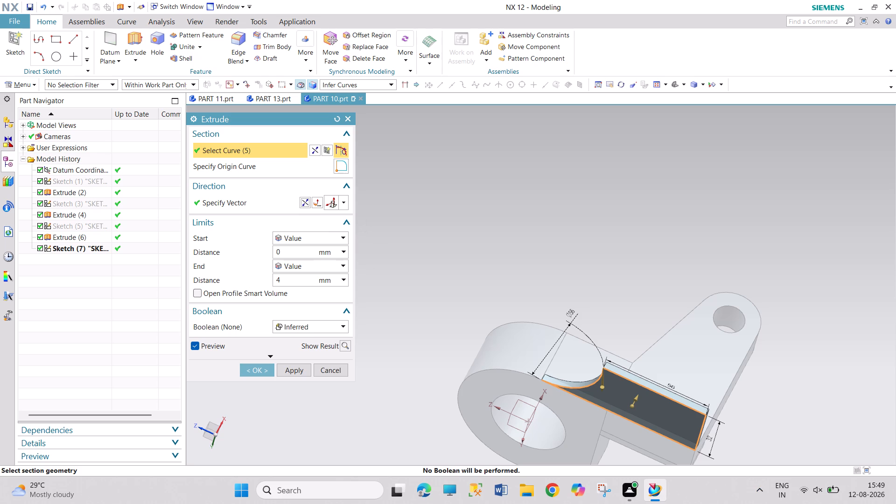
drag(283, 281, 281, 281)
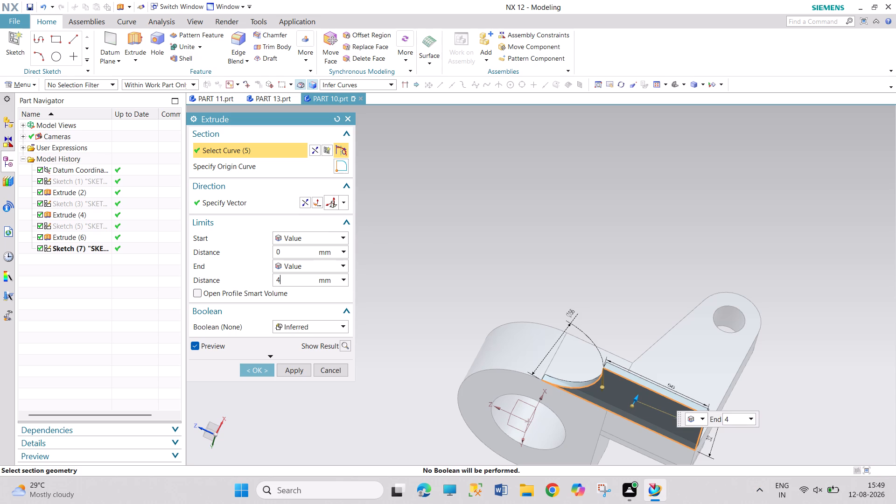
drag(281, 281, 274, 284)
text(20)
key(Return)
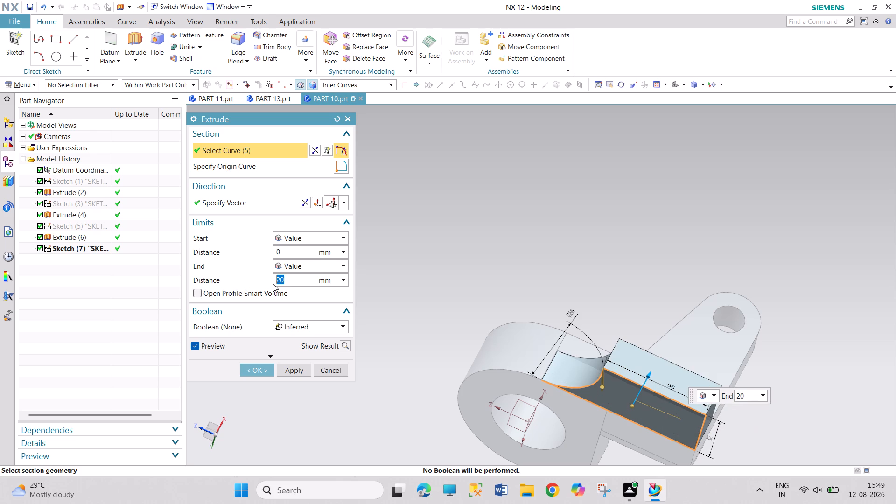
click(265, 370)
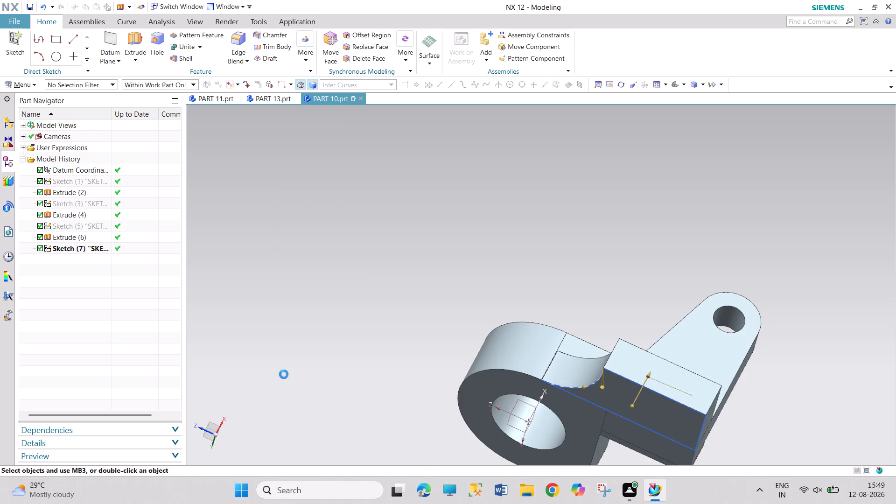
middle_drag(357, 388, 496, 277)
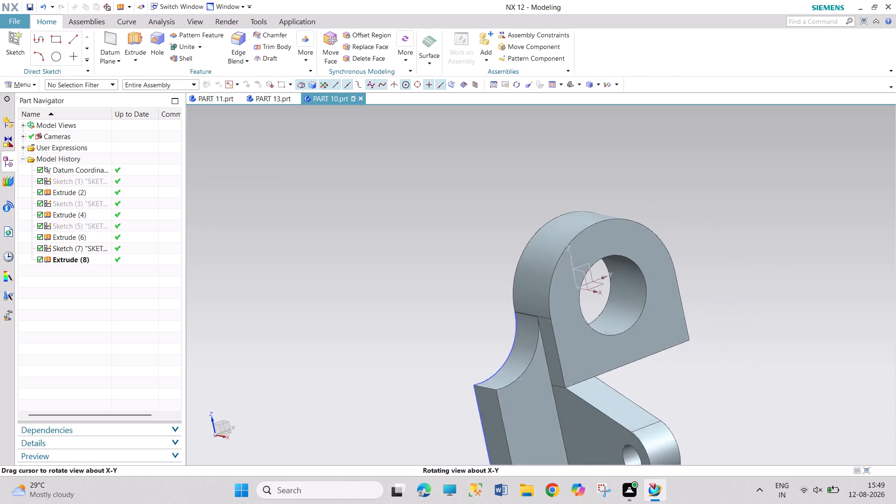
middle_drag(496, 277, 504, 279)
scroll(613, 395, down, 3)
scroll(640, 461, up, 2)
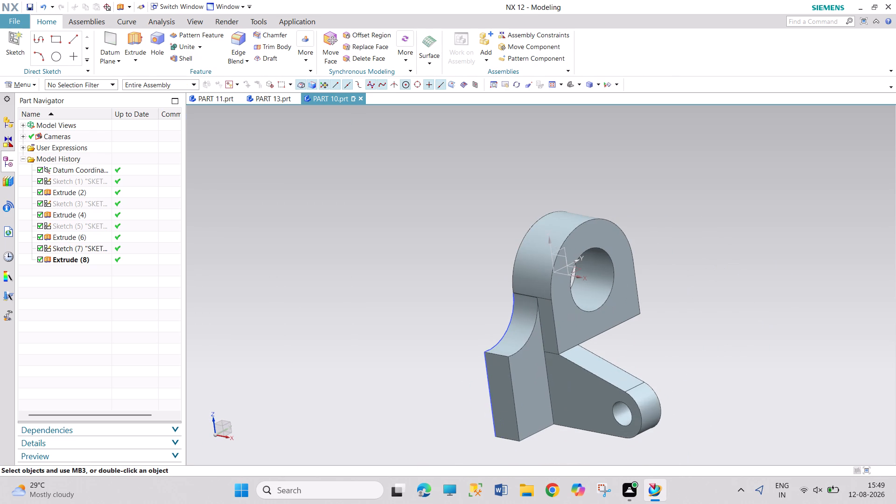
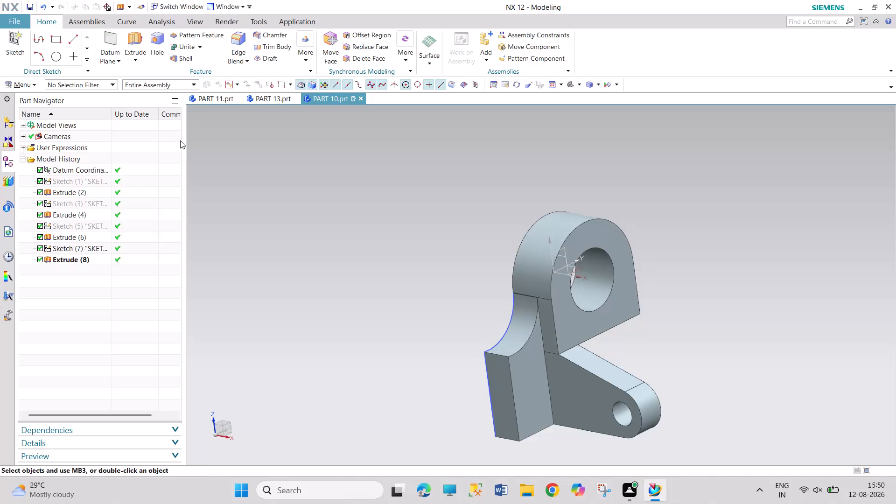
Hide the side profile sketch that outlines the extrusion with the concave arc.
right_click(491, 345)
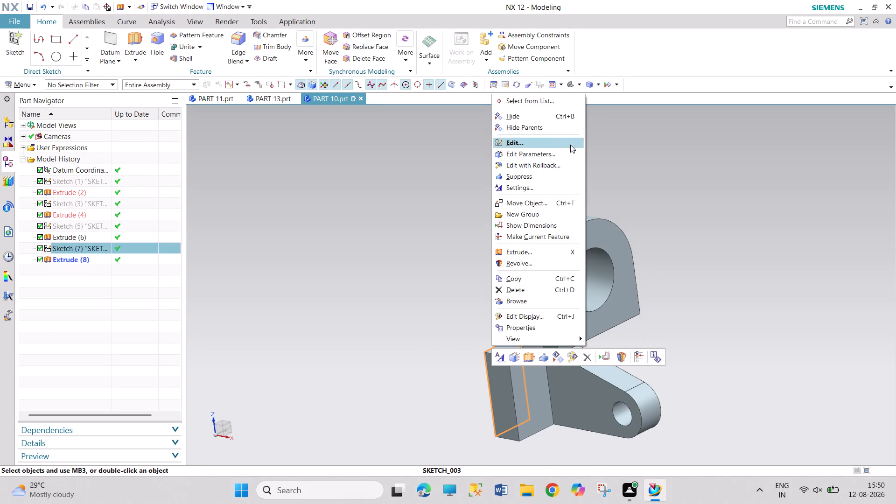
click(554, 118)
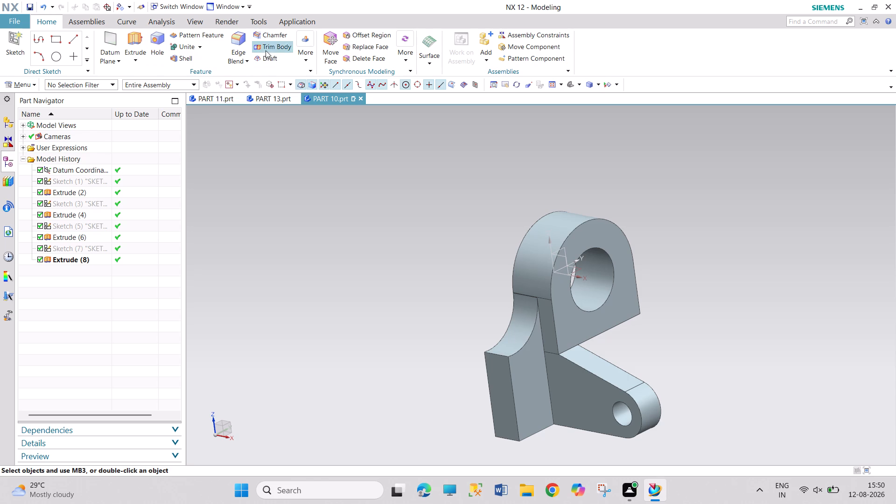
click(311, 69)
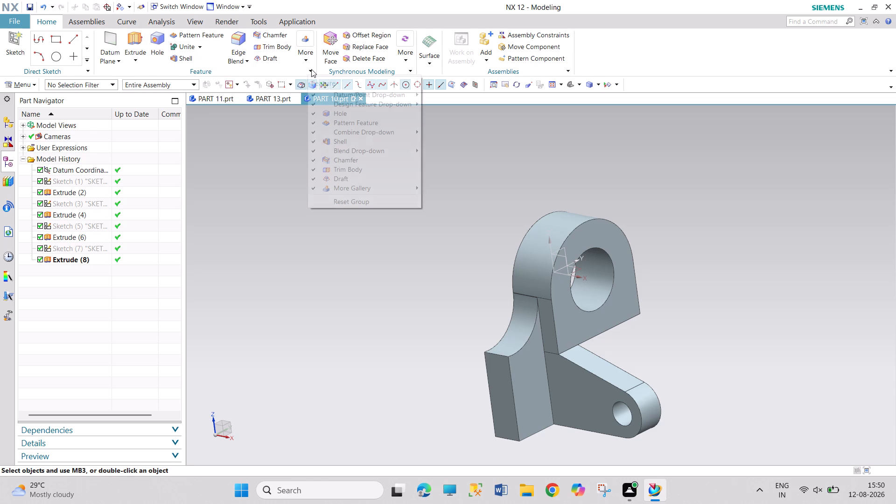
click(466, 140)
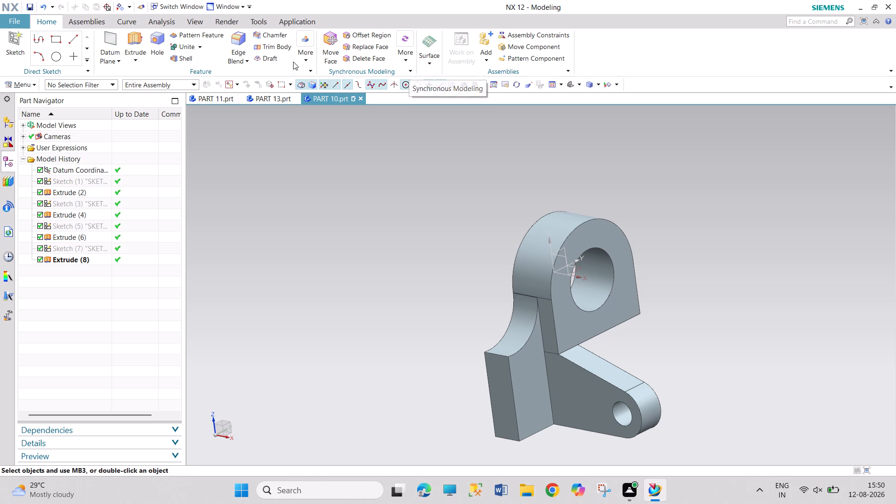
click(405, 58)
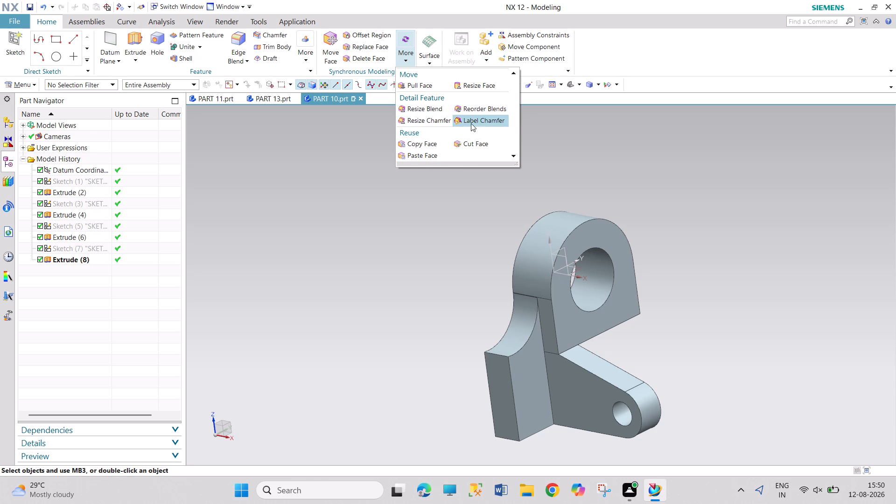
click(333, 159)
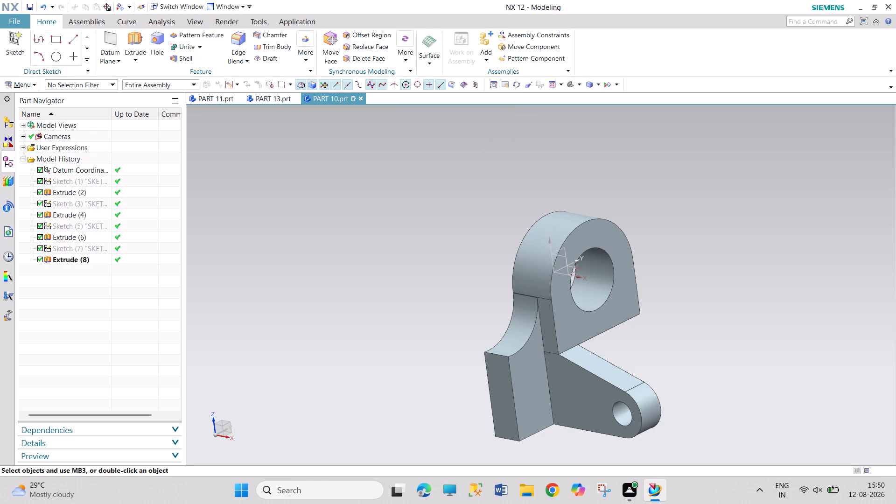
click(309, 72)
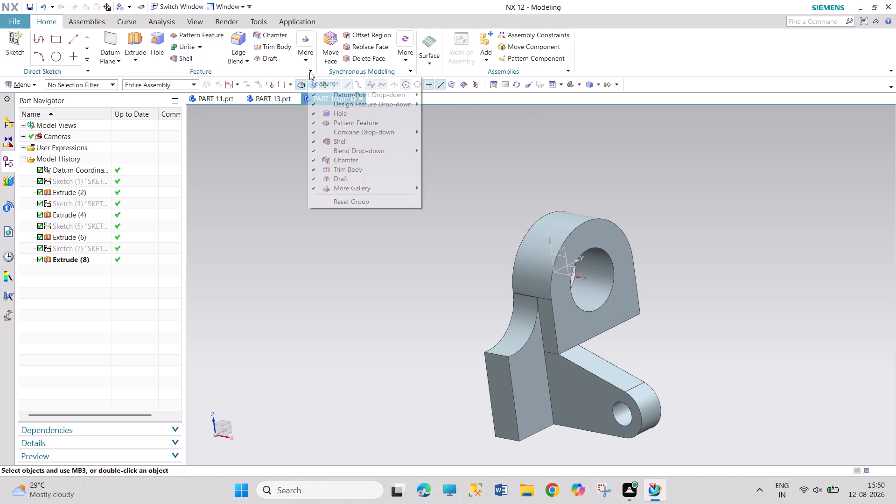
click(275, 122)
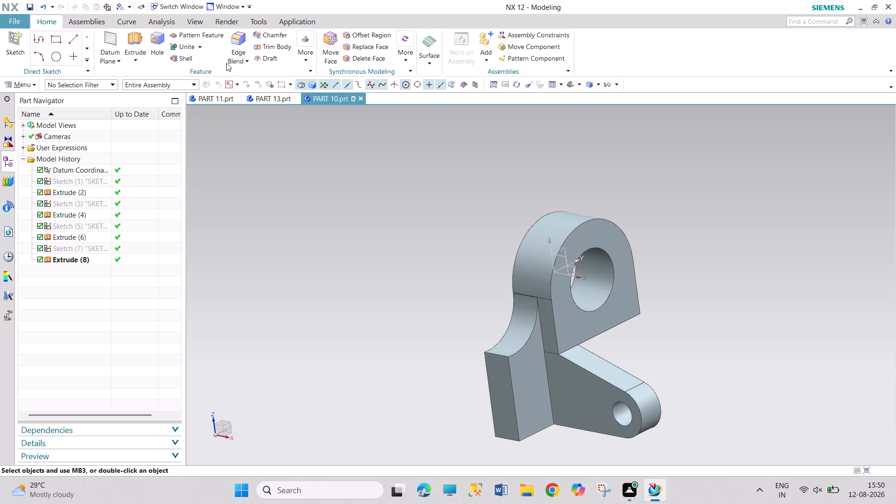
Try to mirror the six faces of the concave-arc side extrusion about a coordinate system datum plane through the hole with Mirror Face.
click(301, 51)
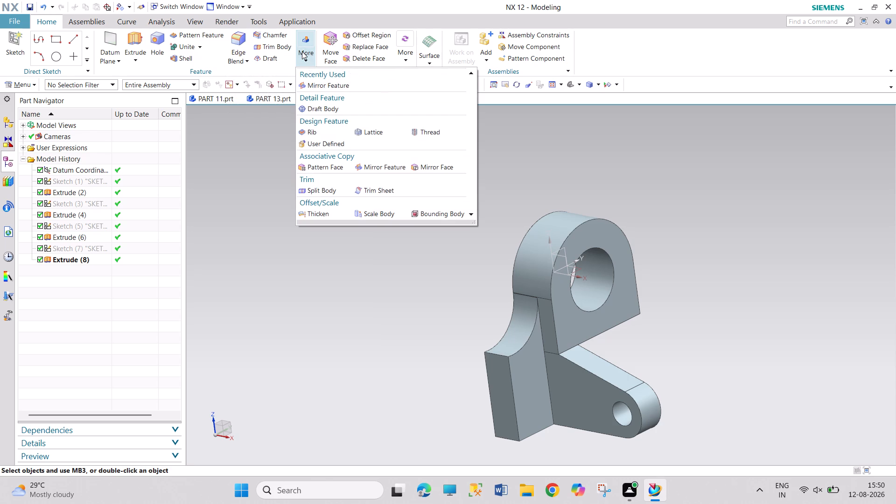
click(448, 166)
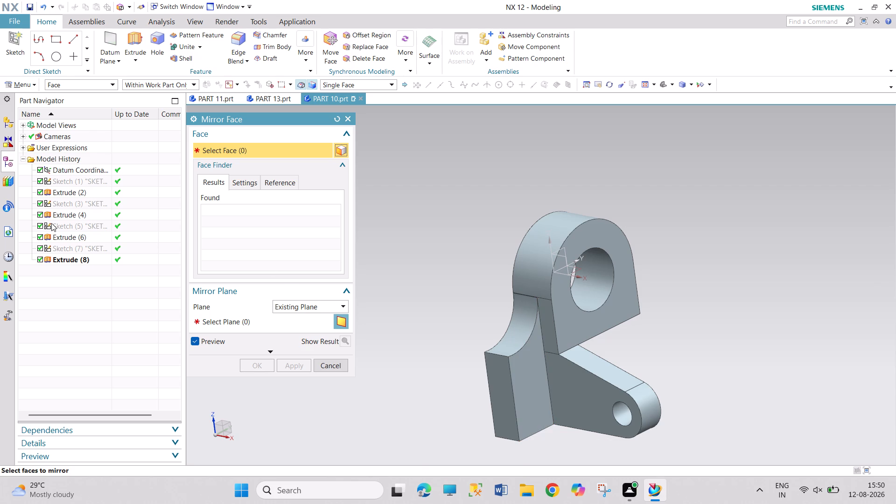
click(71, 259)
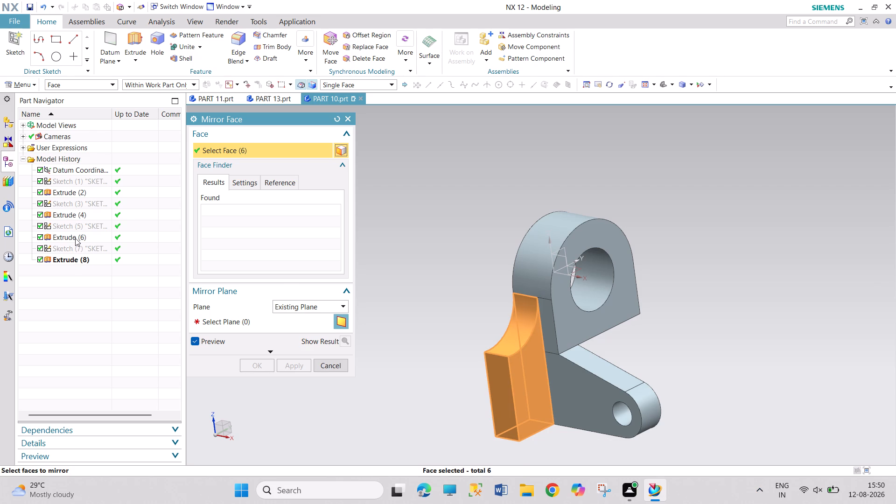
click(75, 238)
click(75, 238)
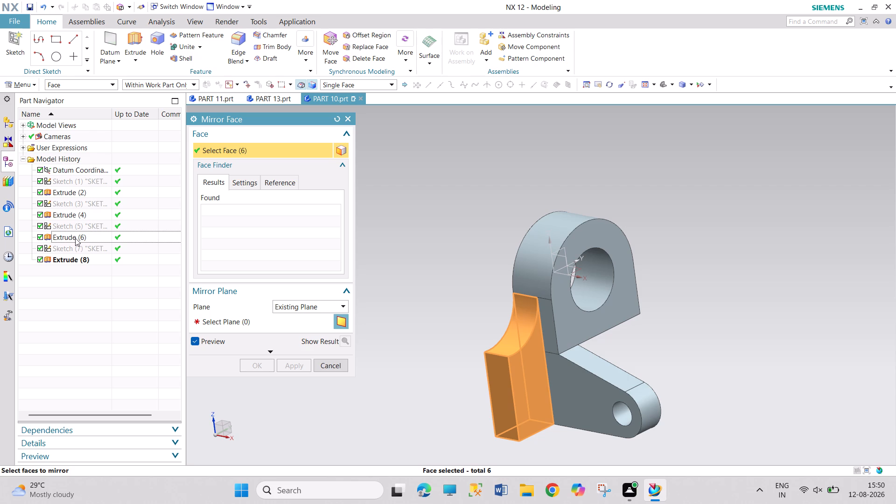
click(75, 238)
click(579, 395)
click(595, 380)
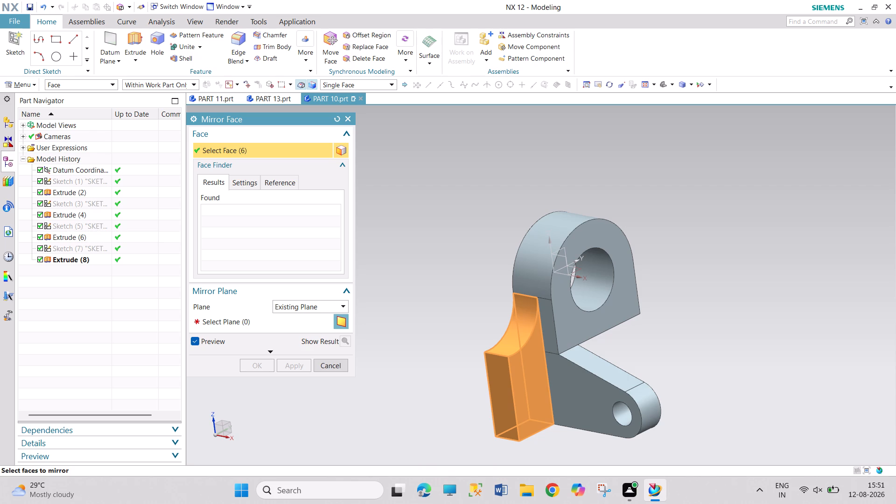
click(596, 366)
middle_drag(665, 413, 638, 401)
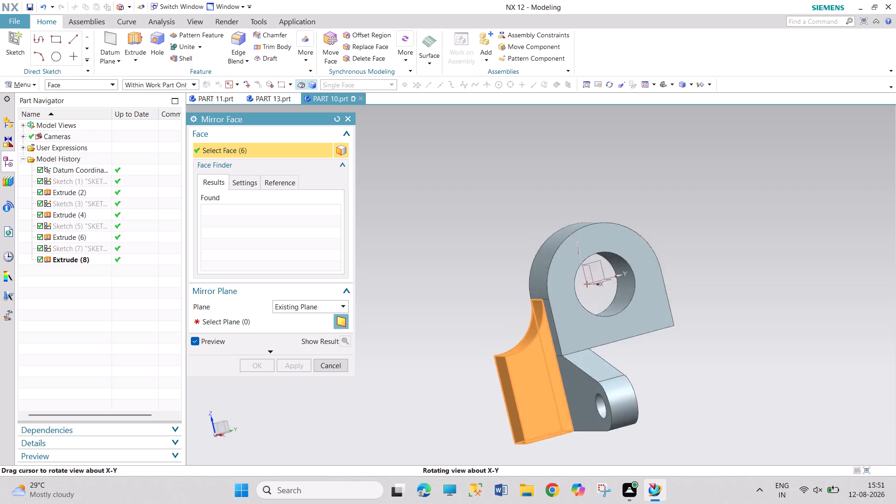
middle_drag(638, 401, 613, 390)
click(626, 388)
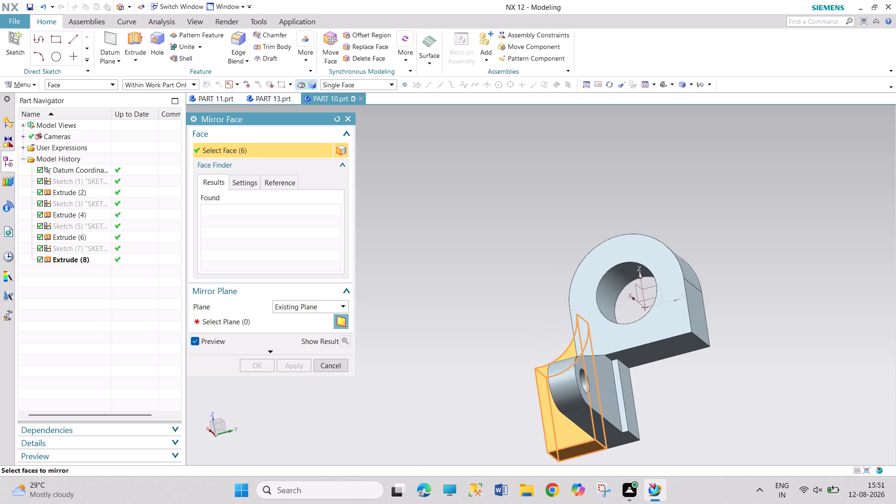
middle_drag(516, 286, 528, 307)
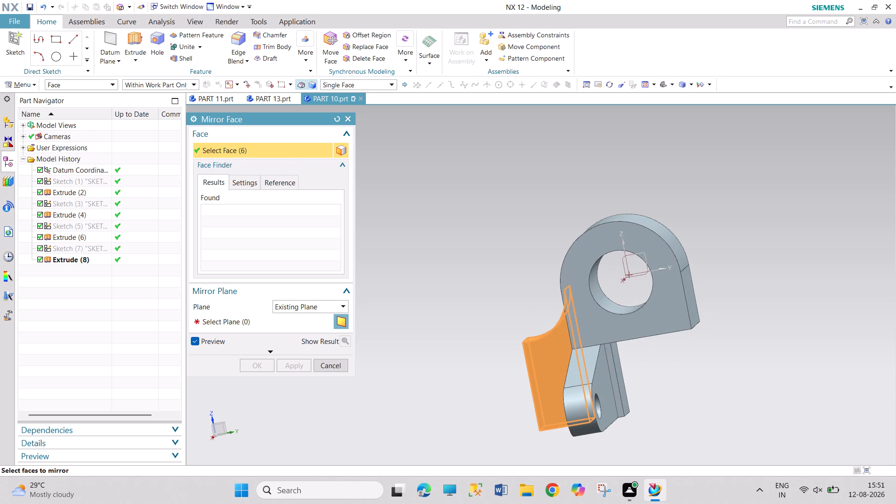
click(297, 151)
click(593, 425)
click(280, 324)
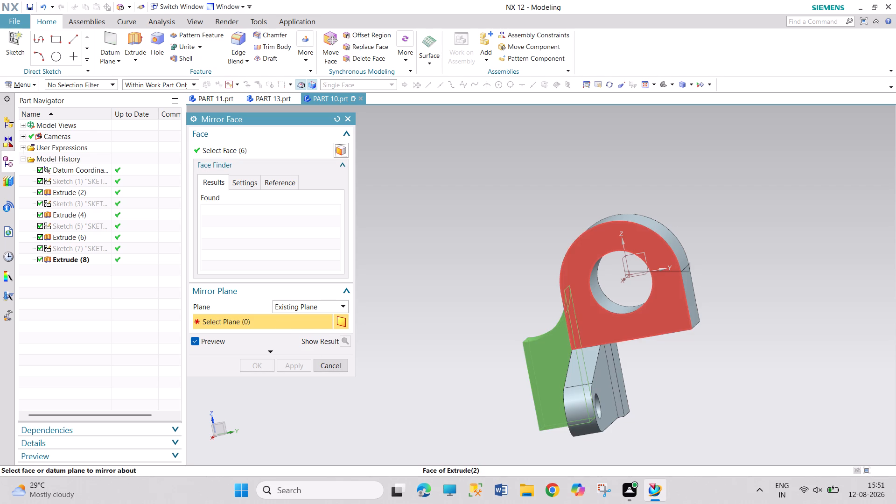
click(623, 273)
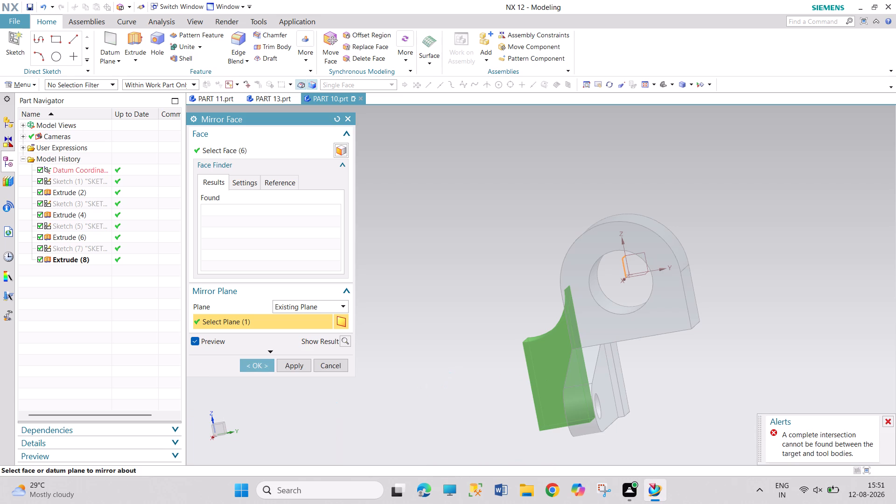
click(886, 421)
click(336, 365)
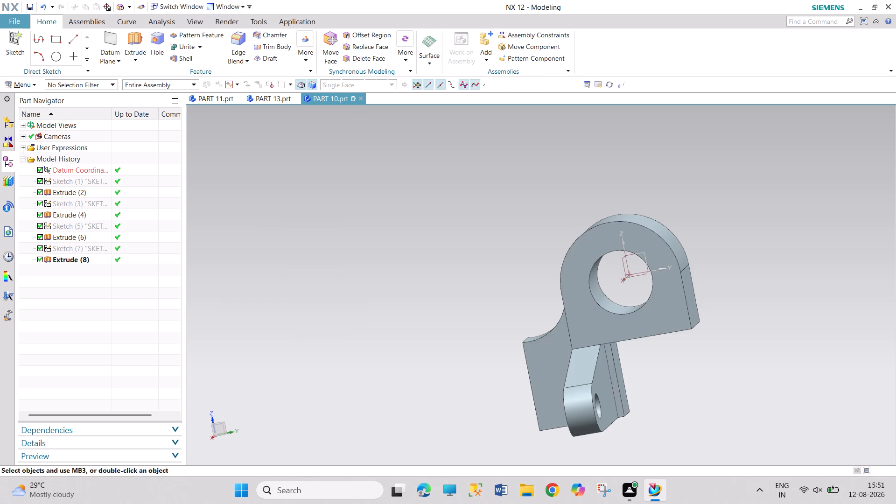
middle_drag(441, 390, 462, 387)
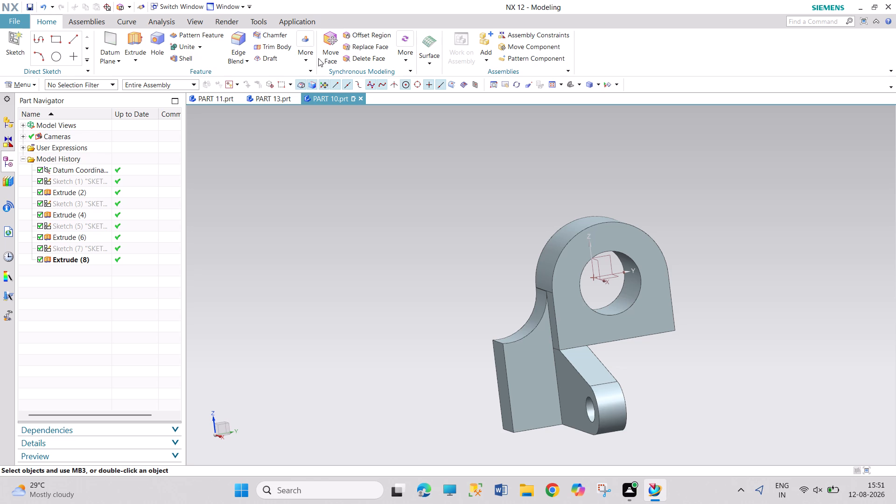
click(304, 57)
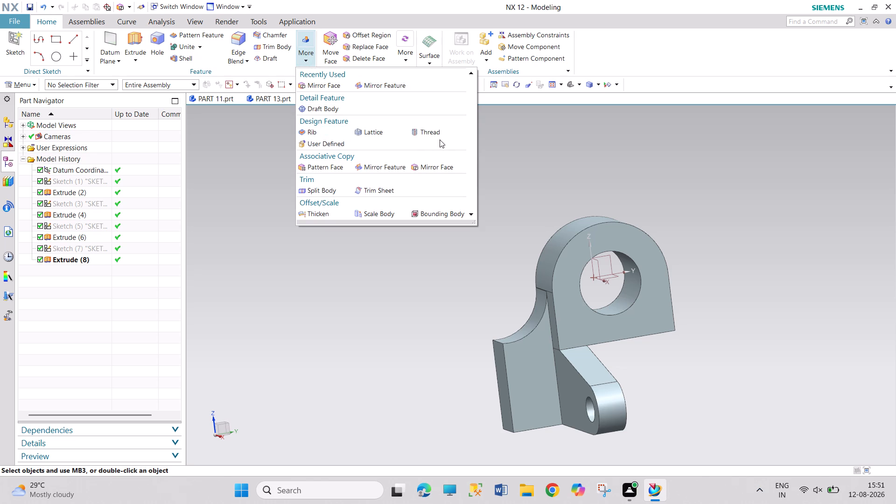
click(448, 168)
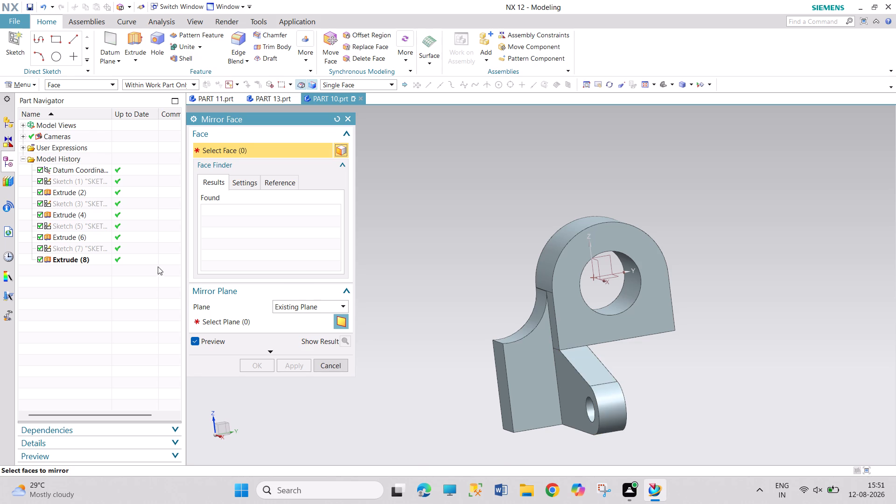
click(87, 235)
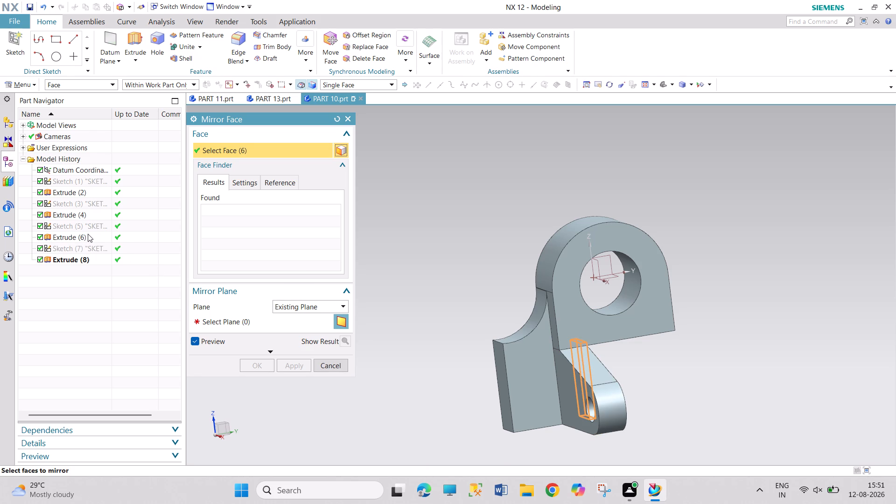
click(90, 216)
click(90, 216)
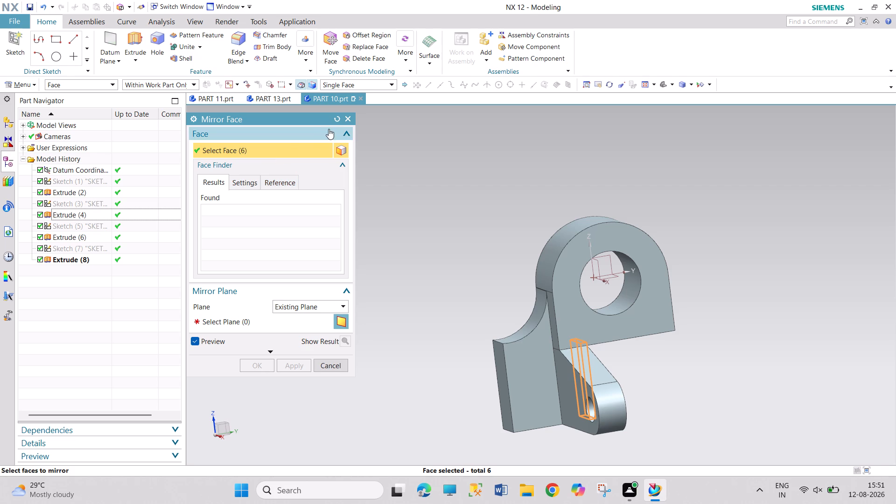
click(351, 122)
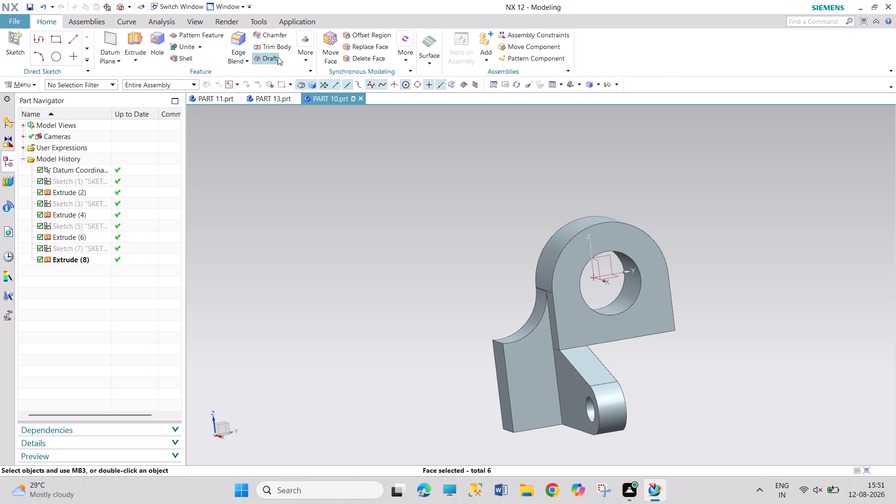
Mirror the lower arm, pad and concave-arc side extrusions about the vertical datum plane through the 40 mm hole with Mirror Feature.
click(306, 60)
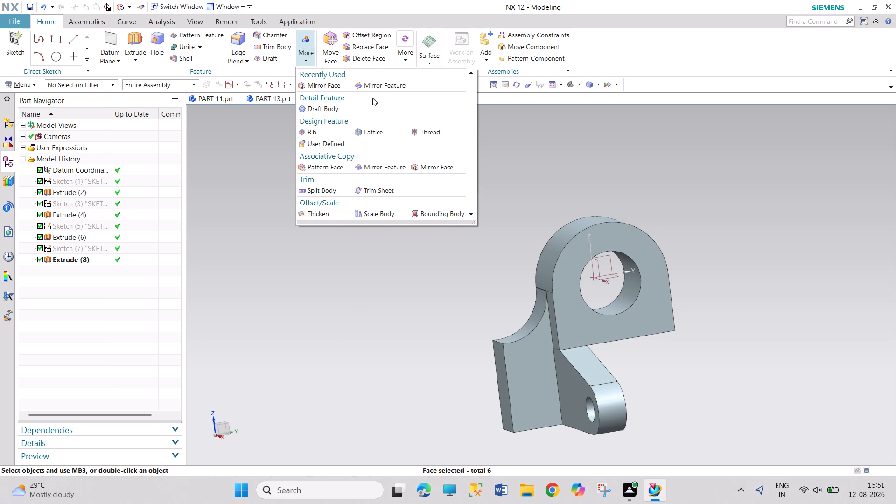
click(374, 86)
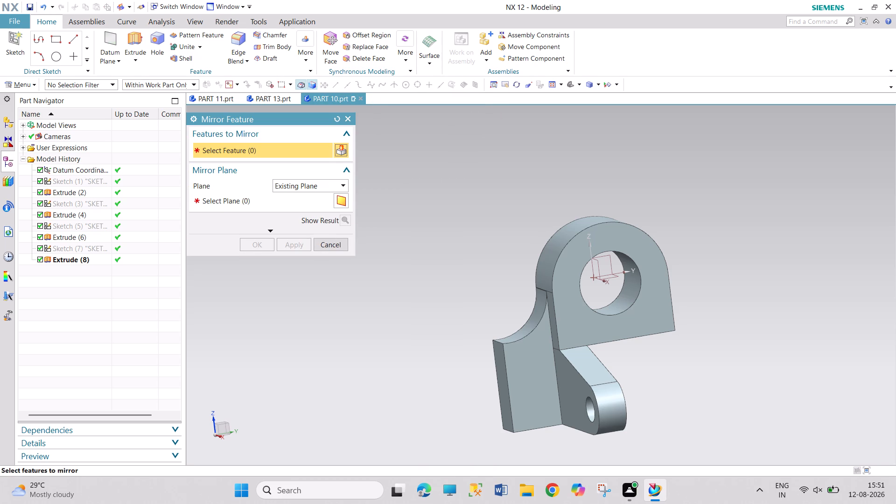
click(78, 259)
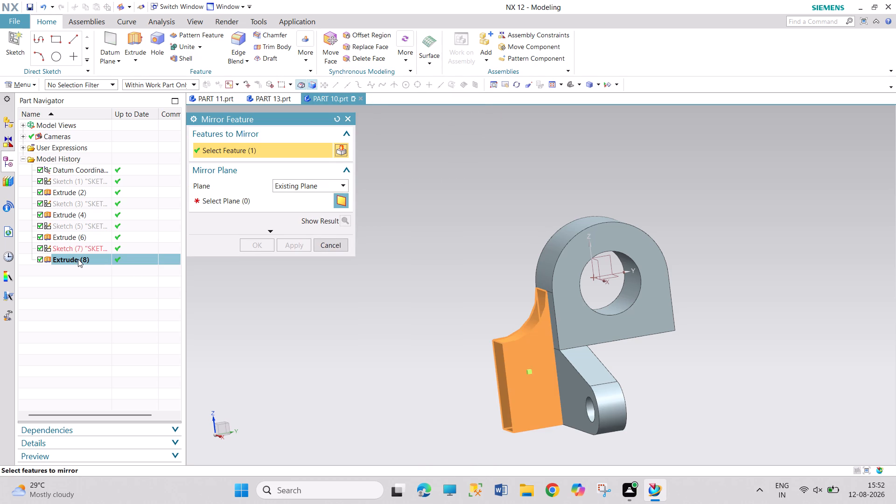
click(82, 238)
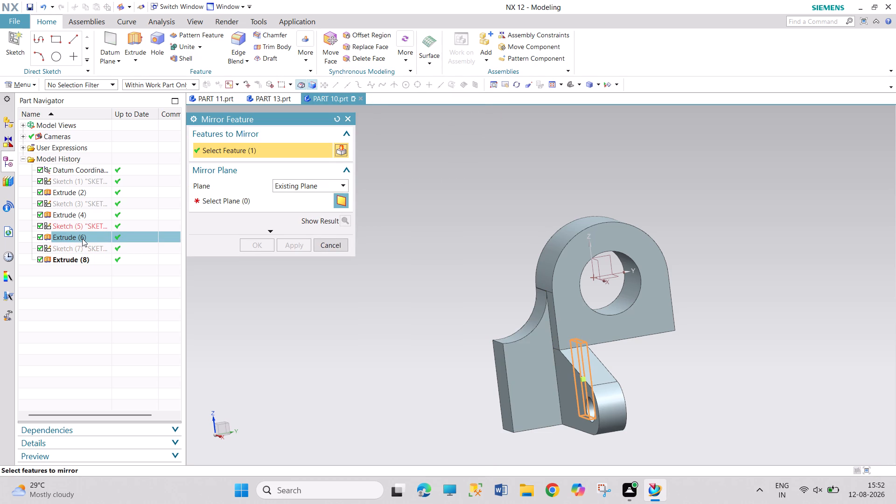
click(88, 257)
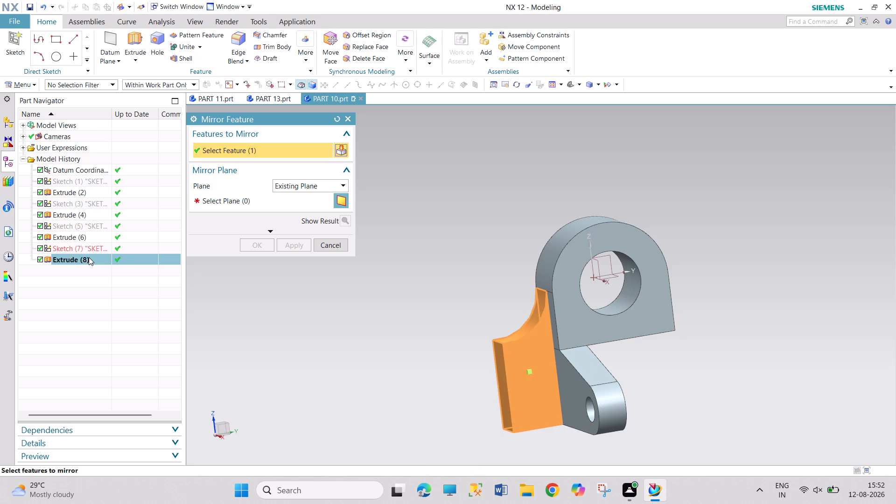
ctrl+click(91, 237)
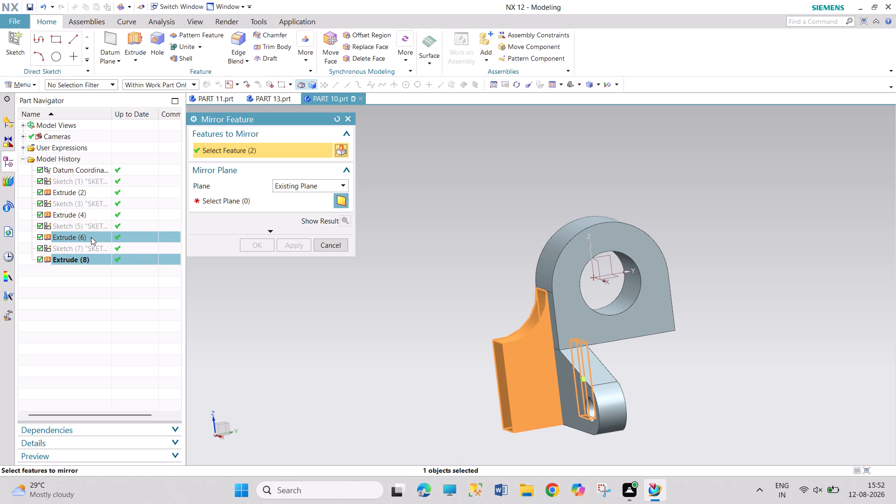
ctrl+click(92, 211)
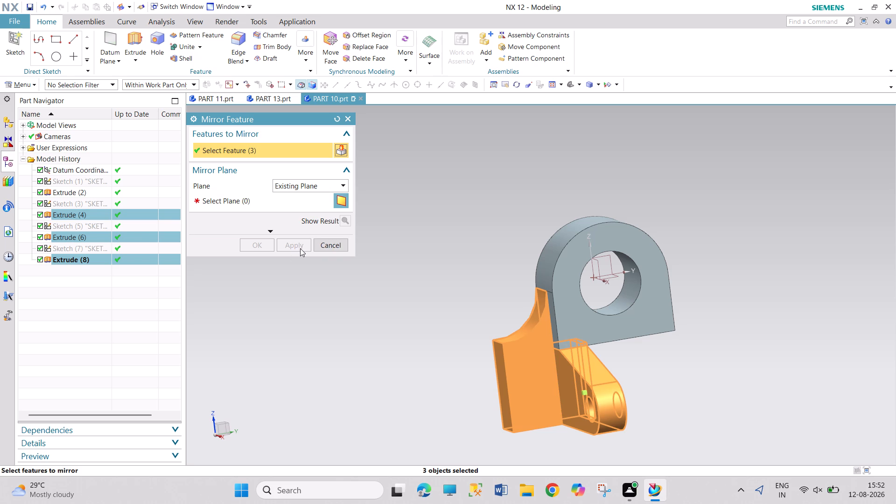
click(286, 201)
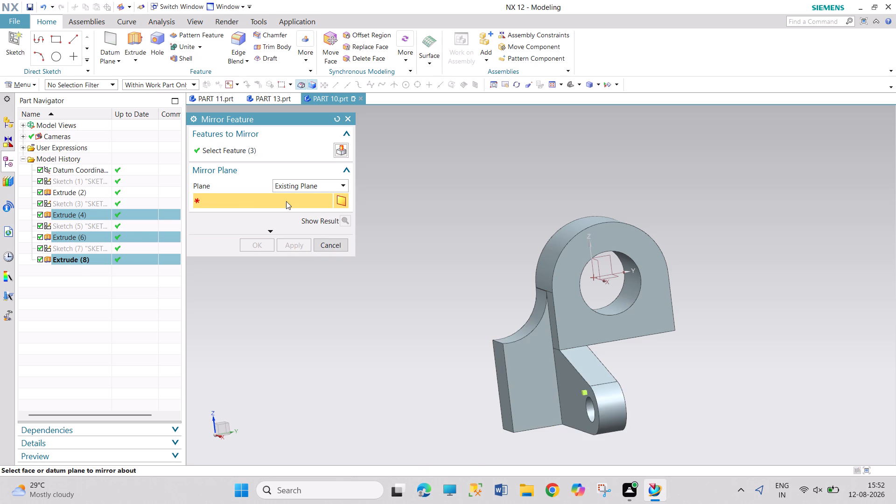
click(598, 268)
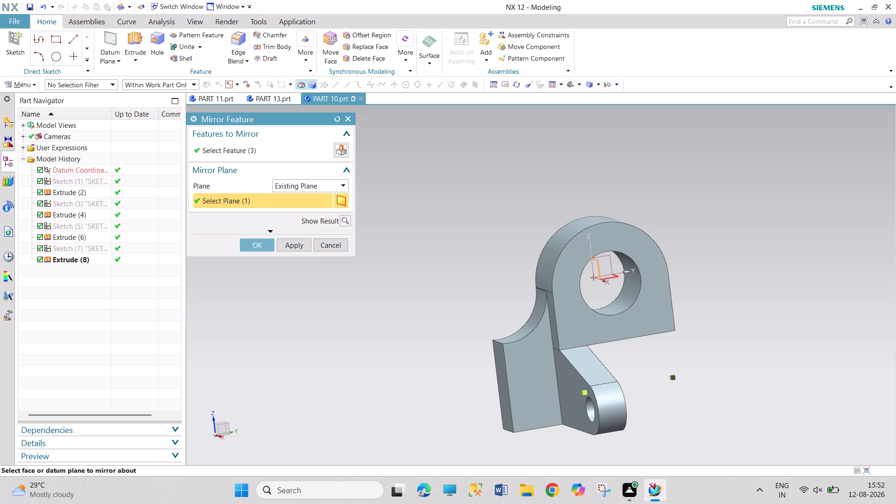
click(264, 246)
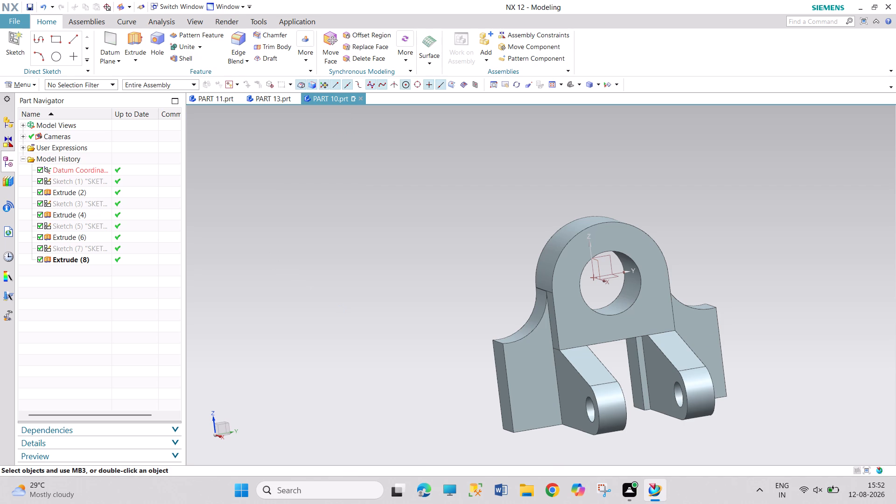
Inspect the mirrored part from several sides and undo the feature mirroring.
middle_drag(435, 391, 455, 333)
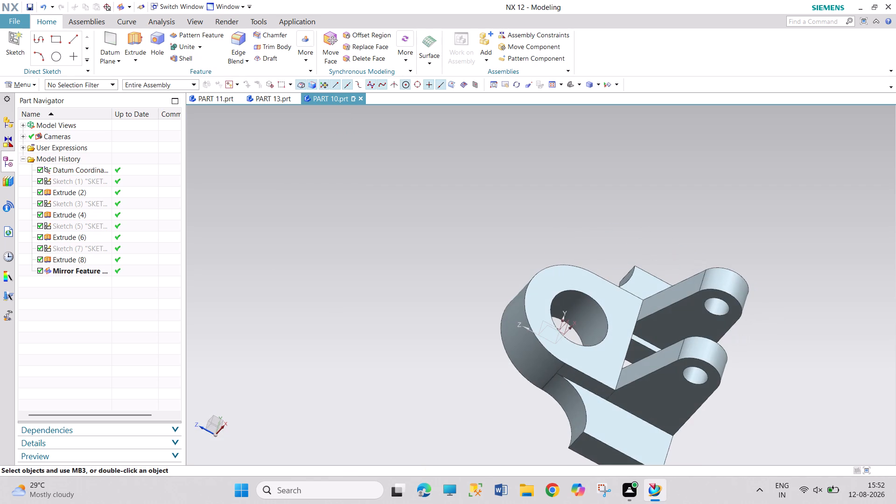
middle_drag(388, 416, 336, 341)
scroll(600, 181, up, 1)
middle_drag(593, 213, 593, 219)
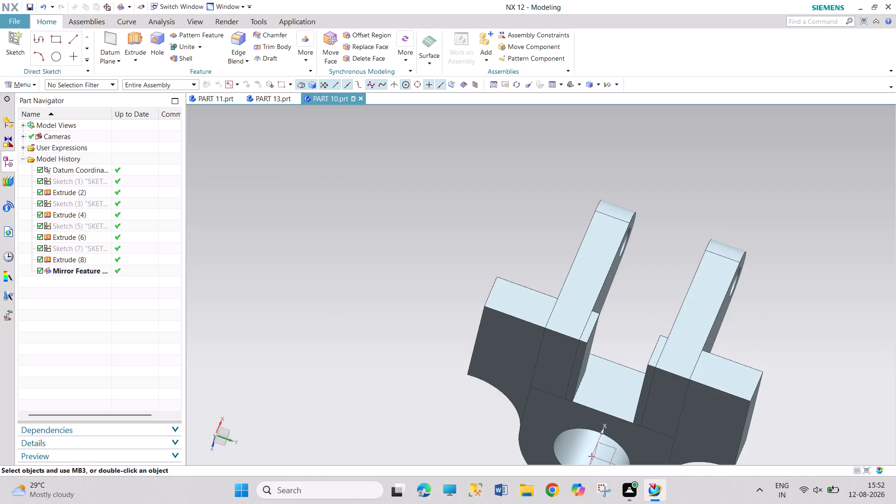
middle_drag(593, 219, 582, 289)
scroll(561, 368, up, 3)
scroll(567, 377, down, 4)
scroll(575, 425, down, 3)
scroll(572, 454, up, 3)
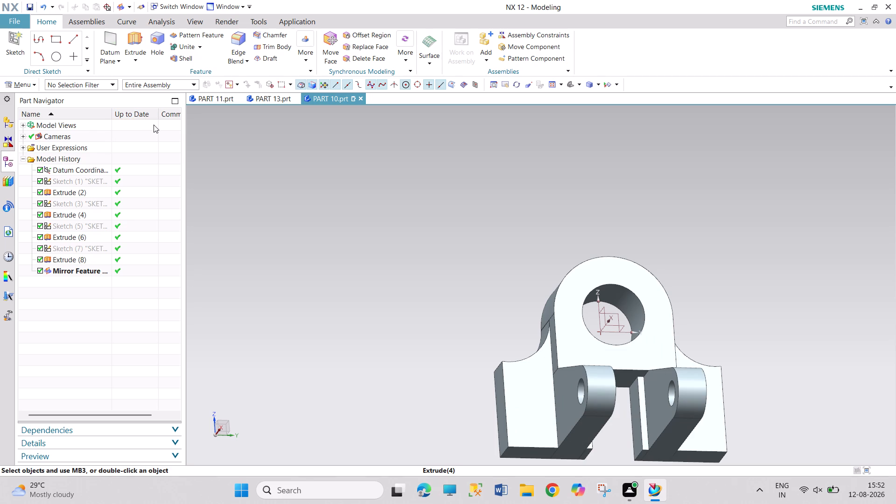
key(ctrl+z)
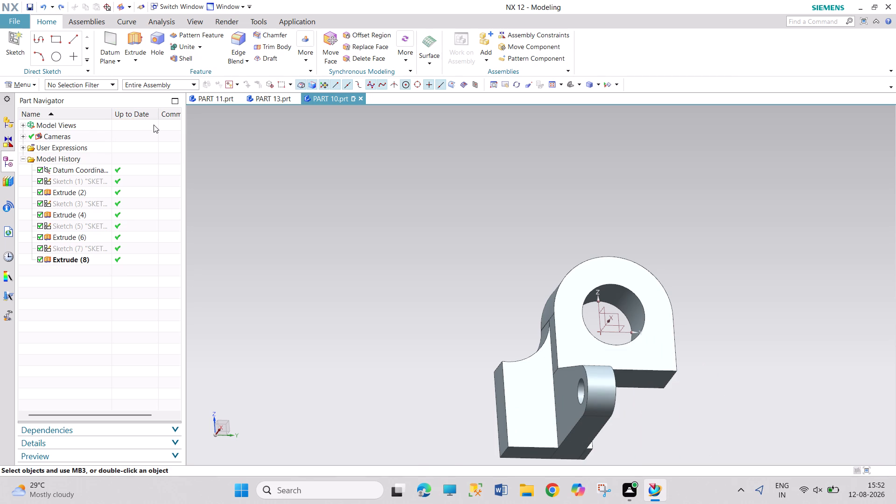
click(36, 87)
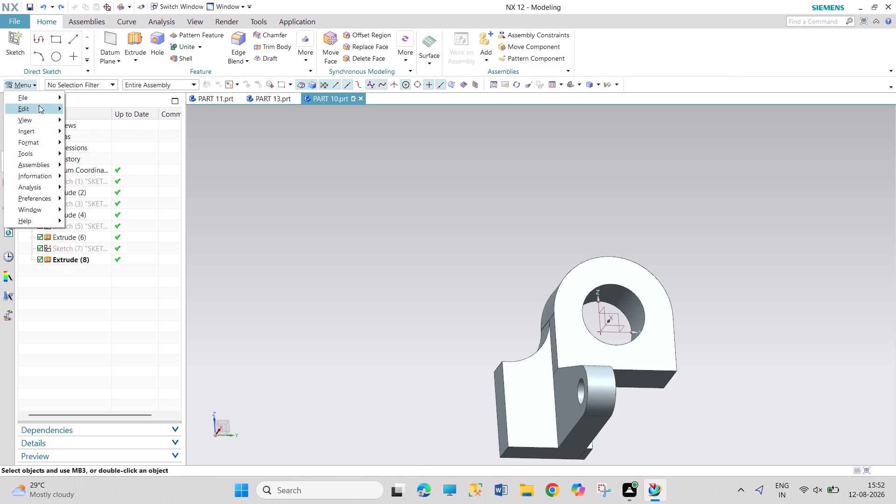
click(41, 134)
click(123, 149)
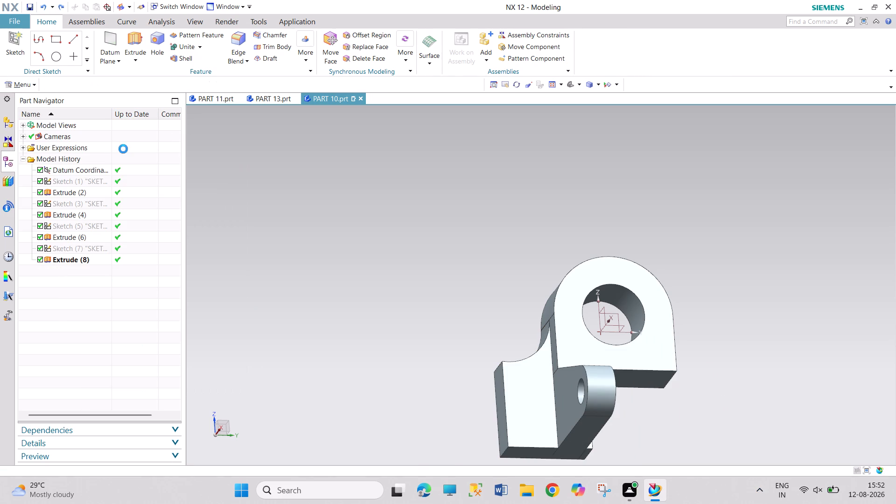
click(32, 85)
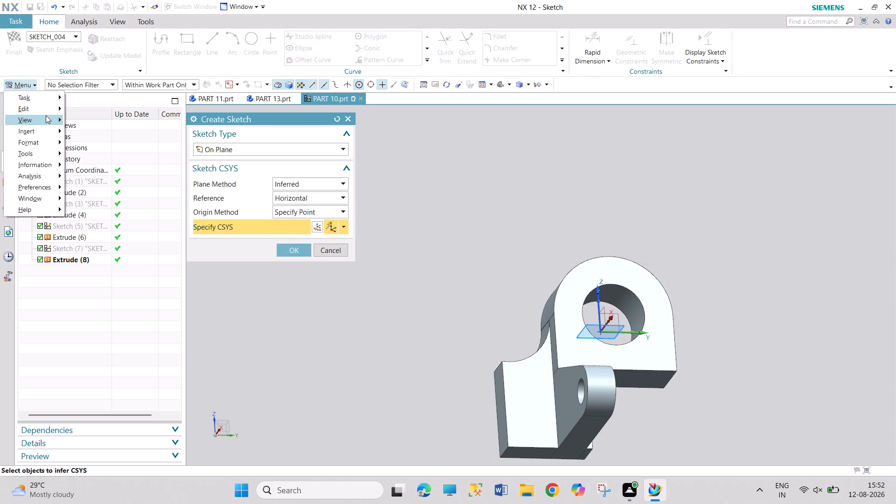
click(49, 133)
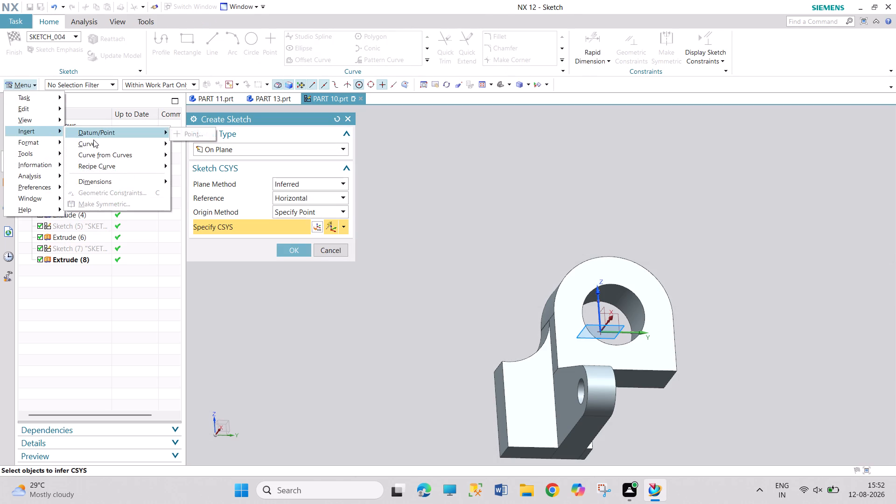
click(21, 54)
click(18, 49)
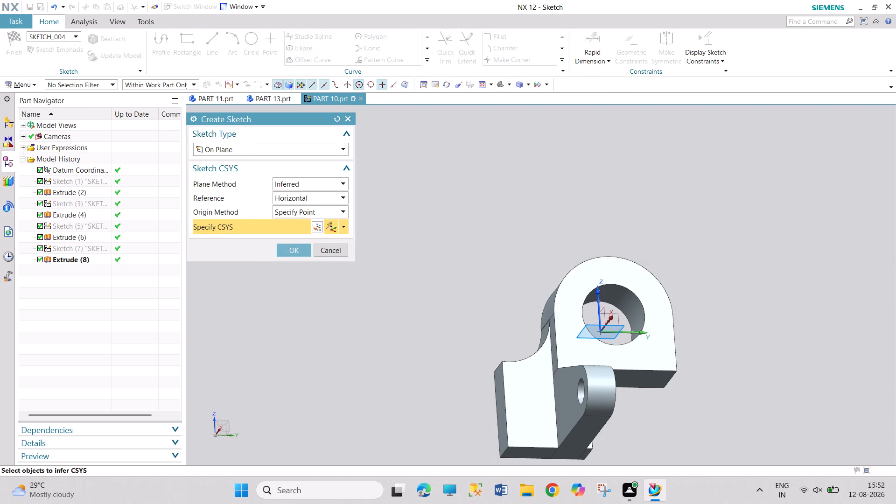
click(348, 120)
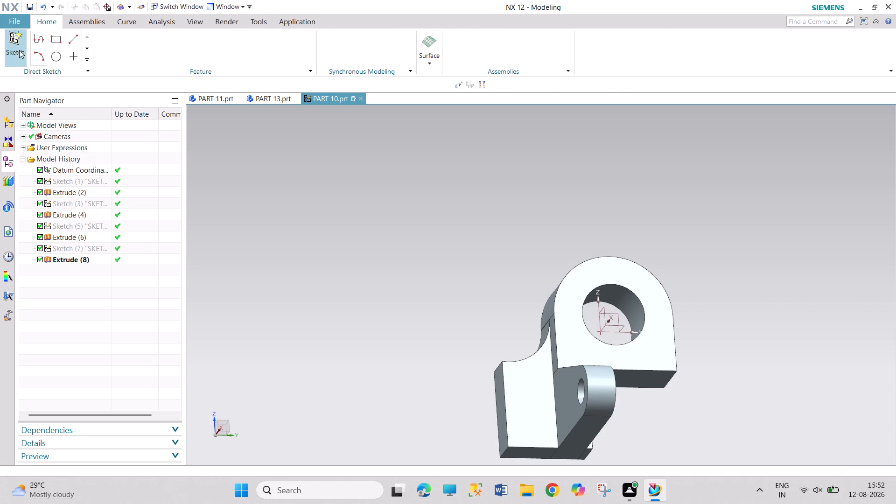
Create a sketch on the flat front face of the concave-arc side extrusion.
click(32, 84)
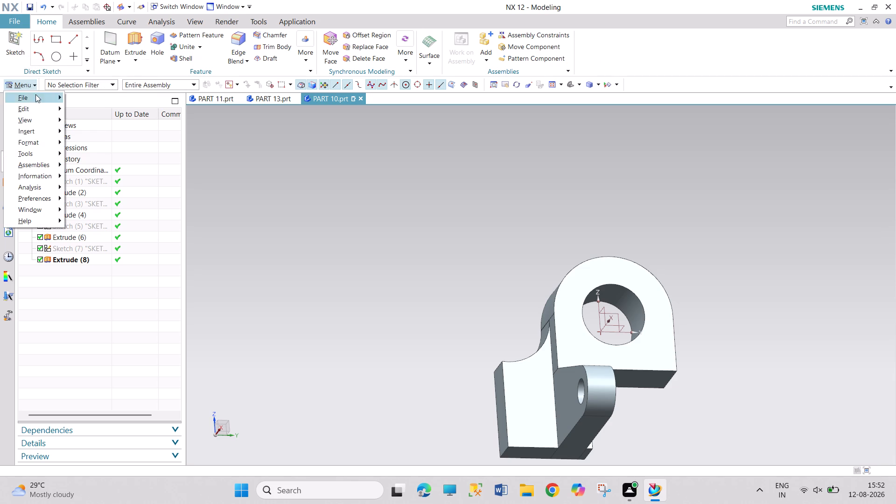
click(40, 135)
click(105, 142)
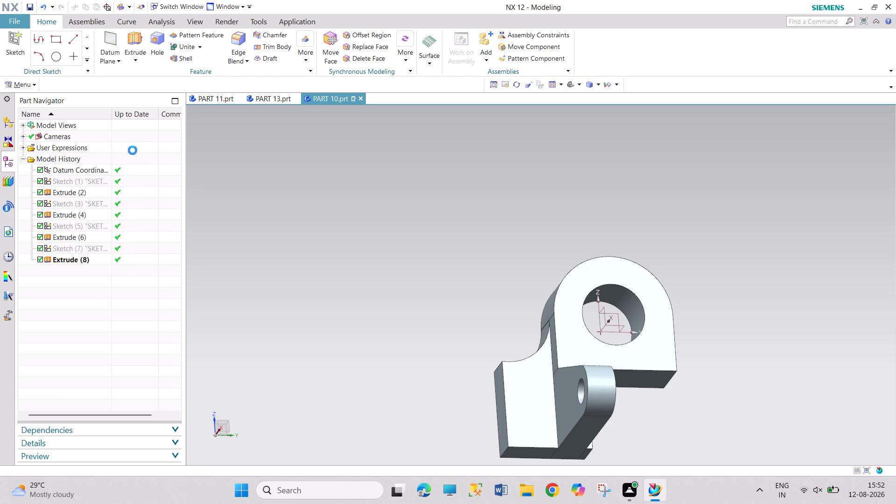
click(526, 401)
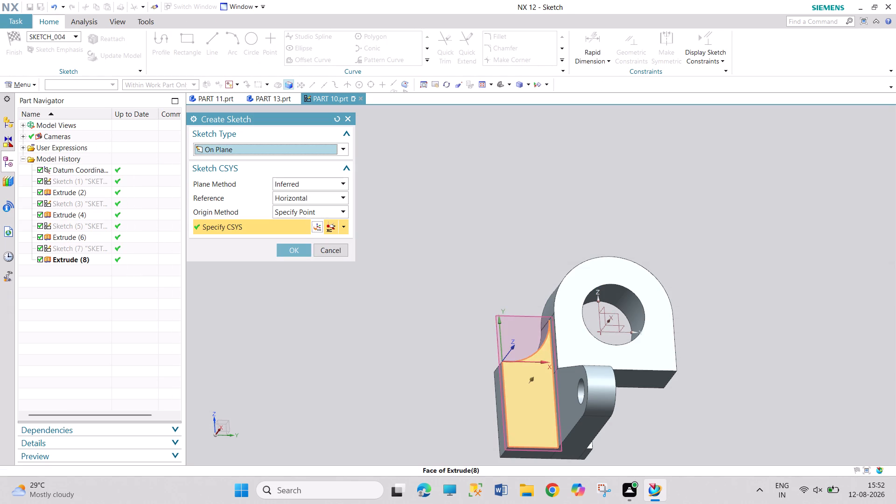
click(302, 251)
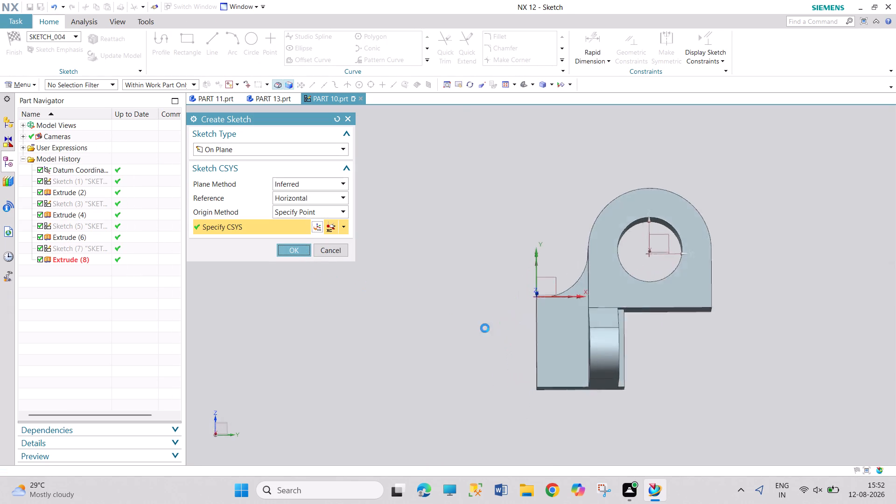
Sketch two vertically aligned circles on the side extrusion's face, the upper about 14 mm in diameter, with centres about 26.5 mm apart.
click(253, 46)
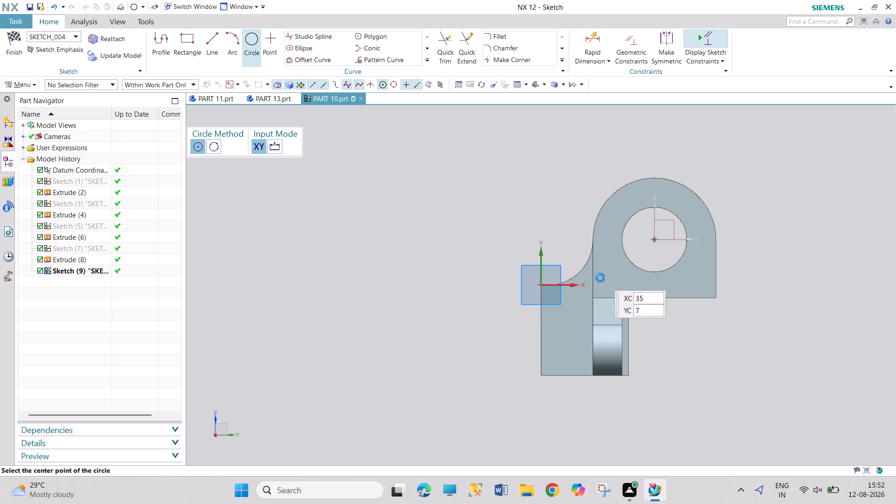
click(567, 309)
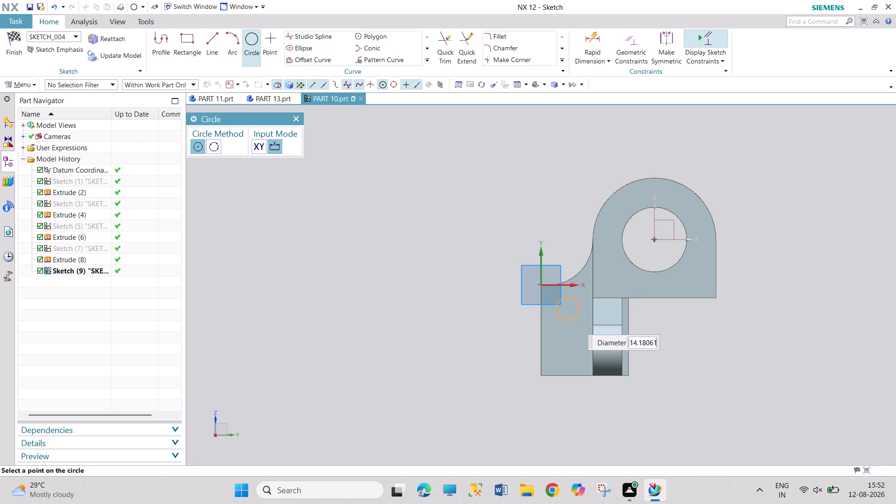
click(573, 319)
click(569, 352)
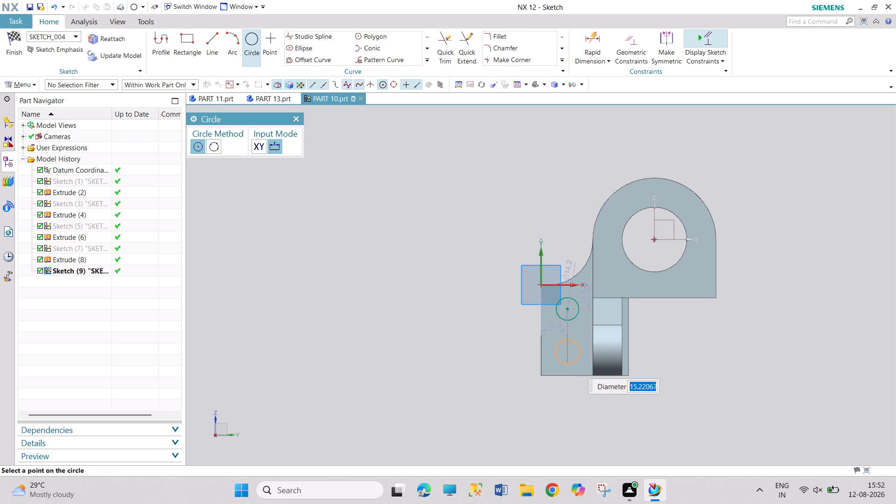
click(573, 363)
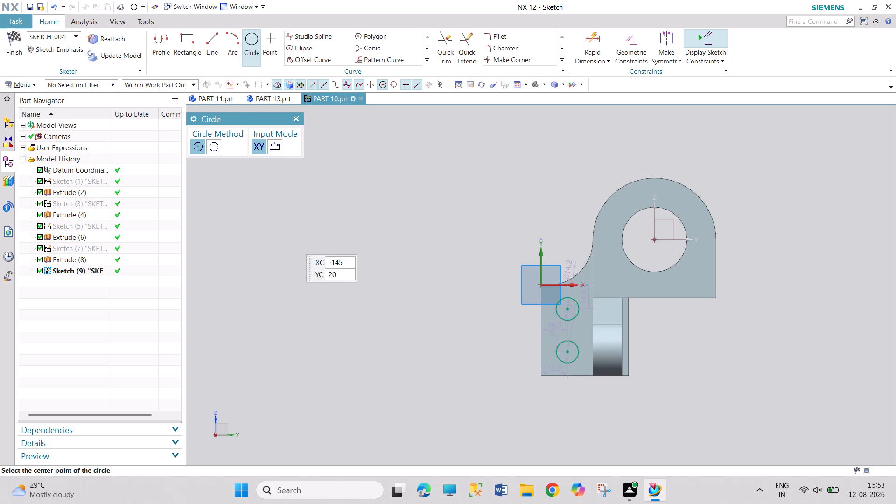
click(295, 119)
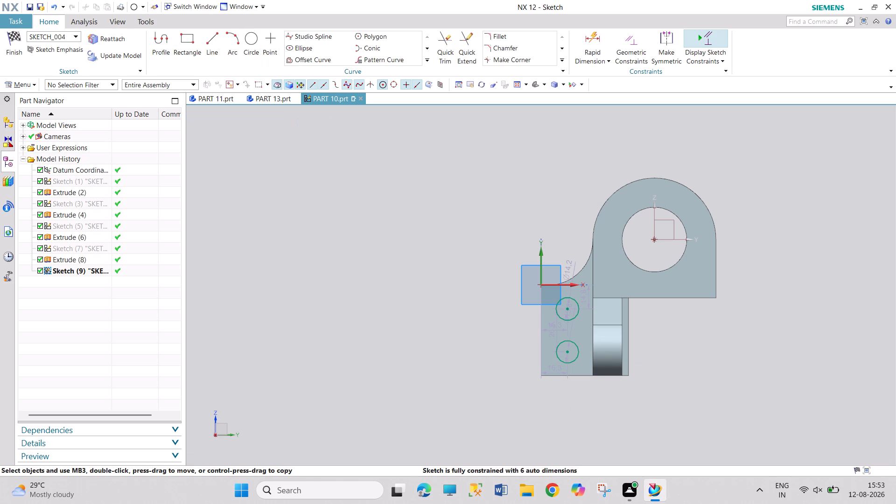
Move the circles' diameter, horizontal offset, vertical offset and centre spacing dimensions clear of the side extrusion's outline.
drag(571, 272, 497, 247)
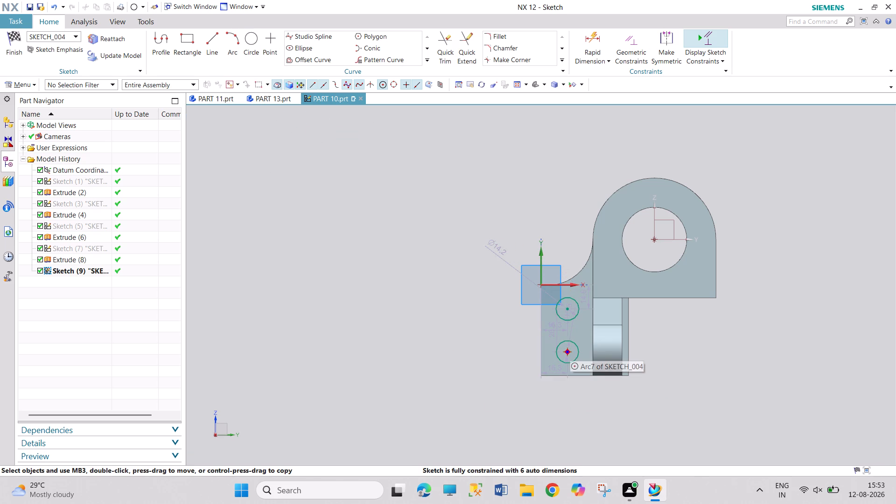
drag(587, 302, 553, 294)
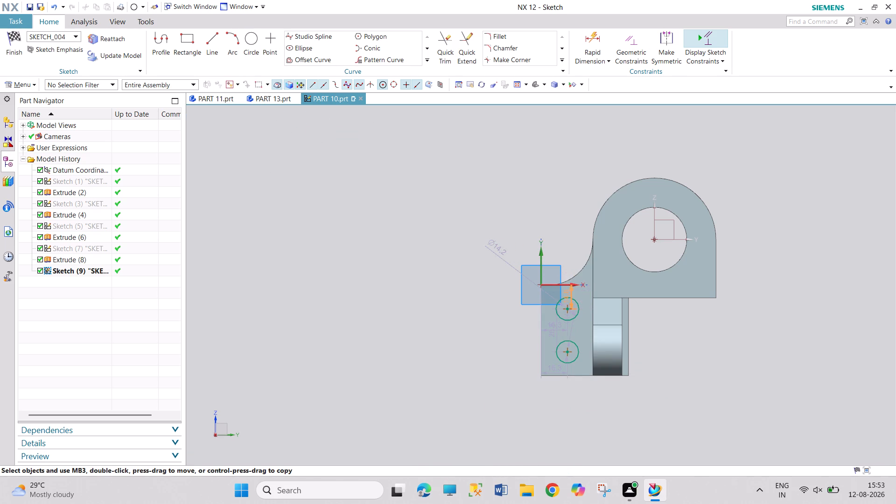
drag(553, 294, 480, 282)
drag(555, 370, 464, 351)
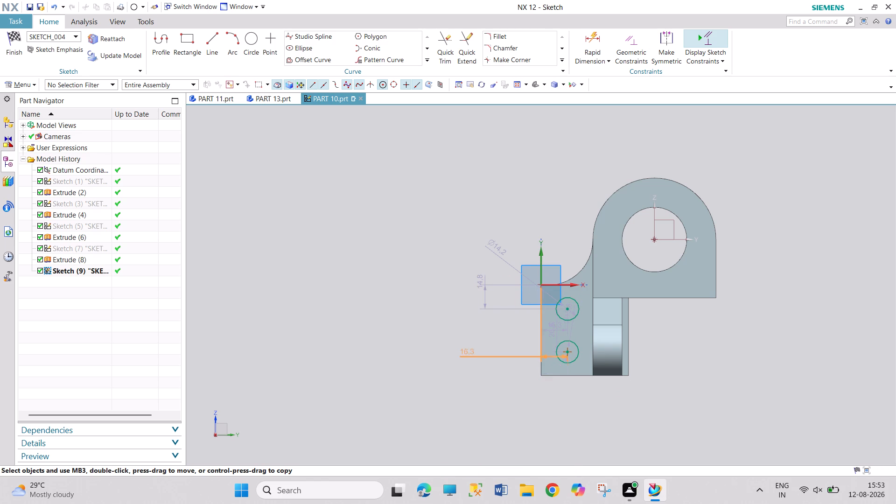
drag(464, 351, 460, 350)
drag(556, 327, 472, 321)
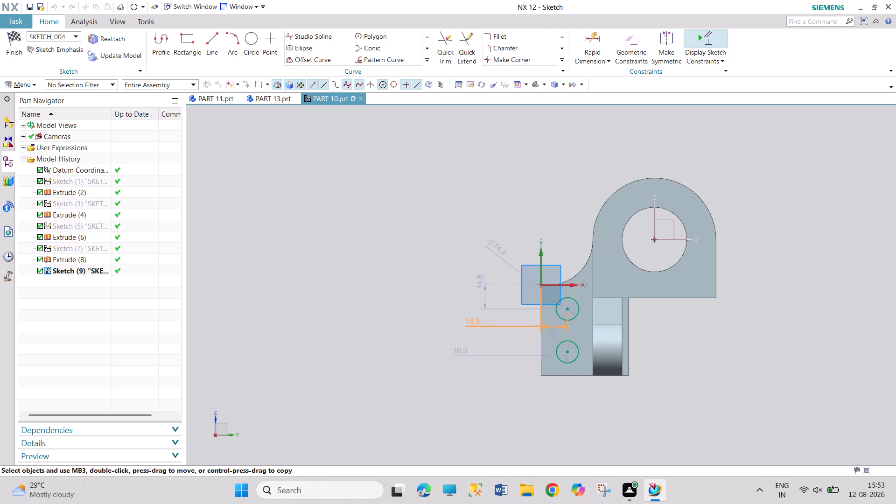
drag(472, 321, 469, 320)
drag(557, 337, 513, 336)
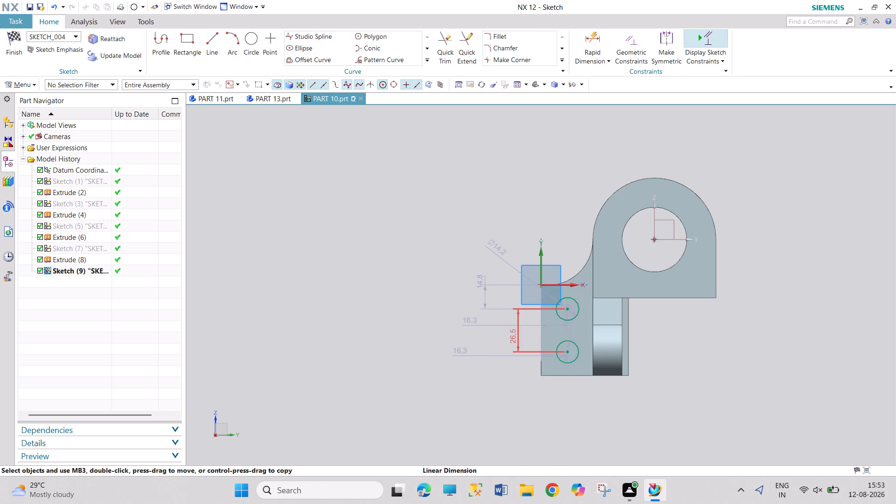
Set the vertical centre spacing between the two circles to 28 mm.
double_click(512, 339)
text(28)
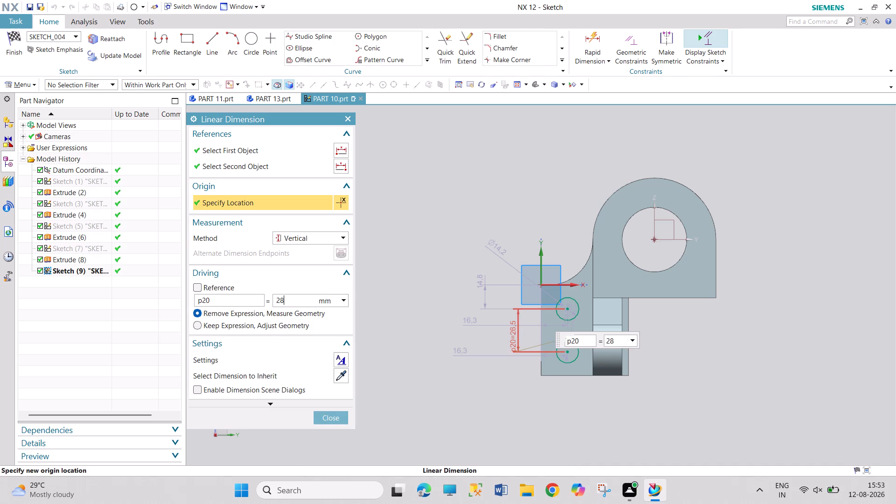
key(Return)
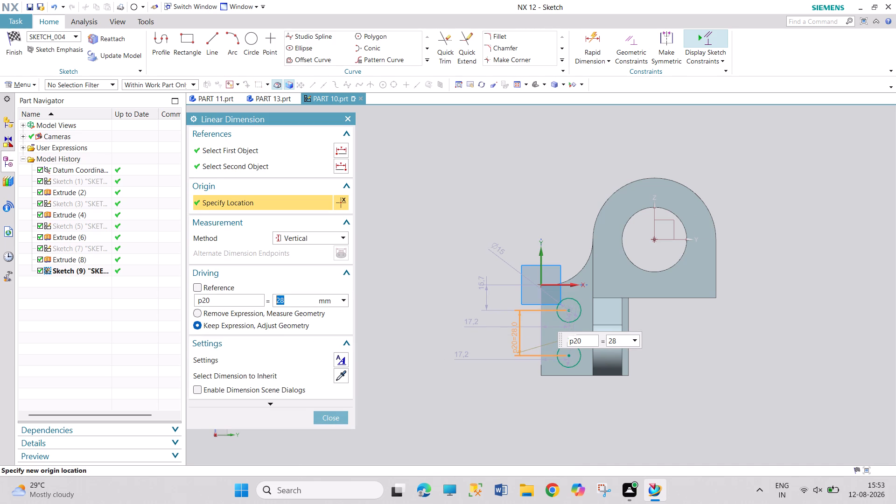
Set the diameters of the upper and lower circles to 16 mm each, moving the lower diameter dimension below the side extrusion.
double_click(498, 253)
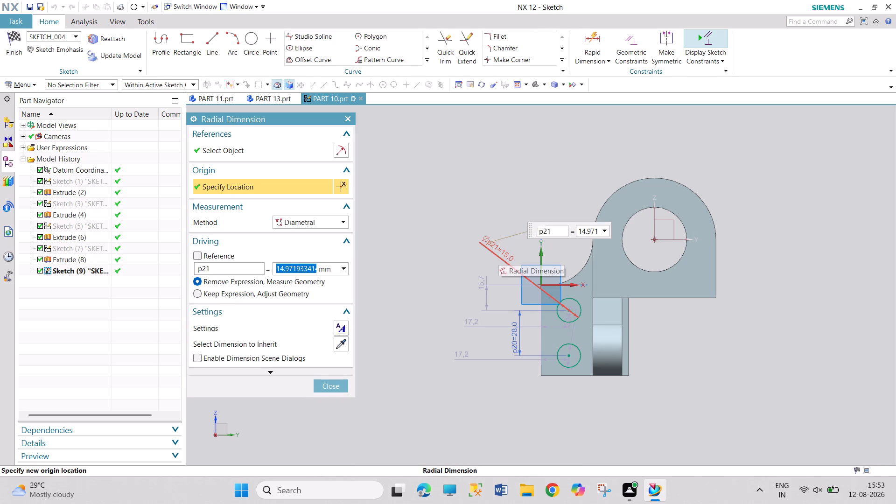
text(16)
key(Return)
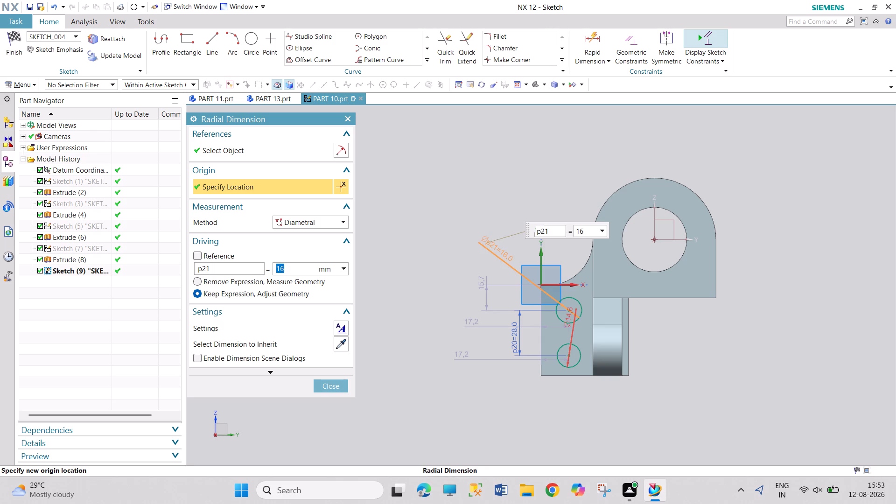
drag(568, 336, 573, 404)
click(332, 387)
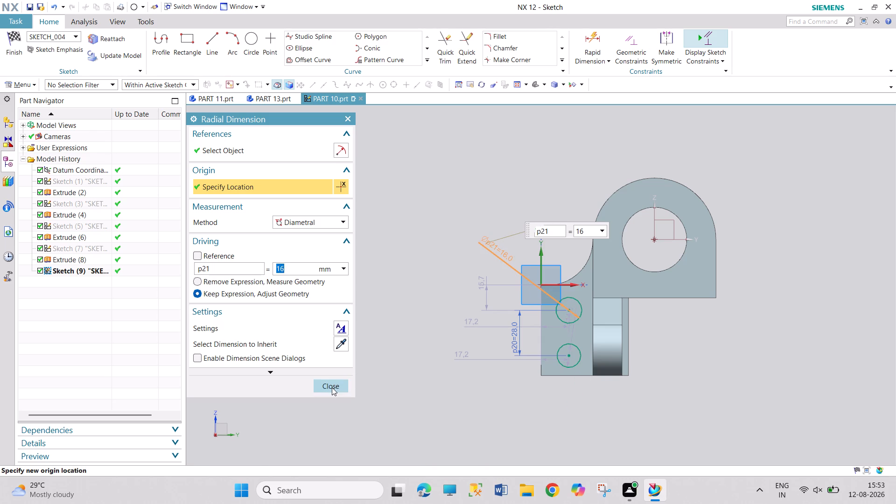
drag(571, 336, 590, 372)
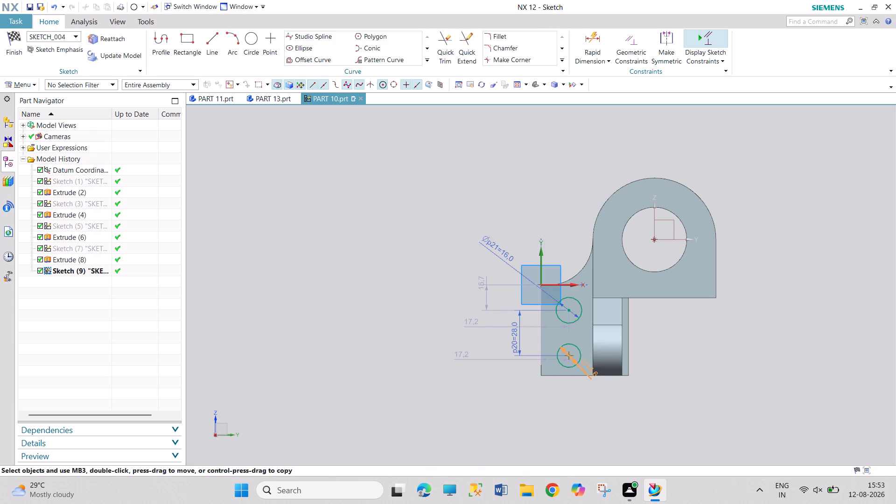
drag(590, 372, 582, 406)
double_click(588, 412)
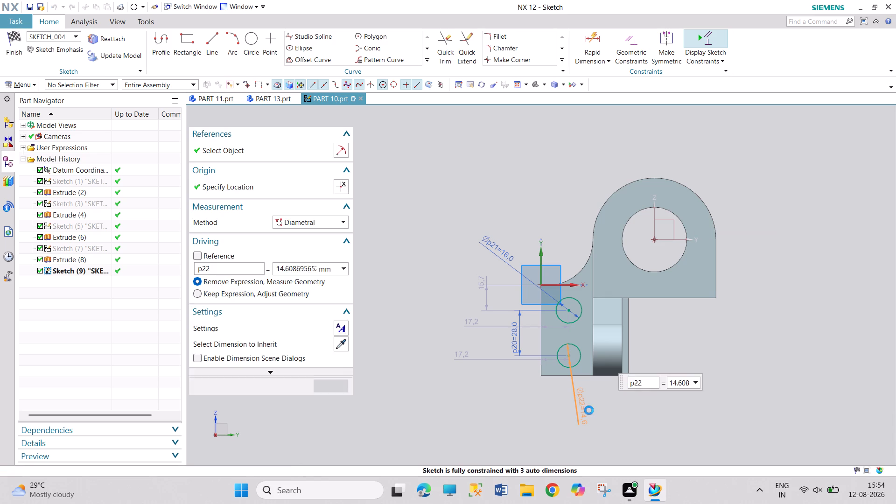
text(16)
key(Return)
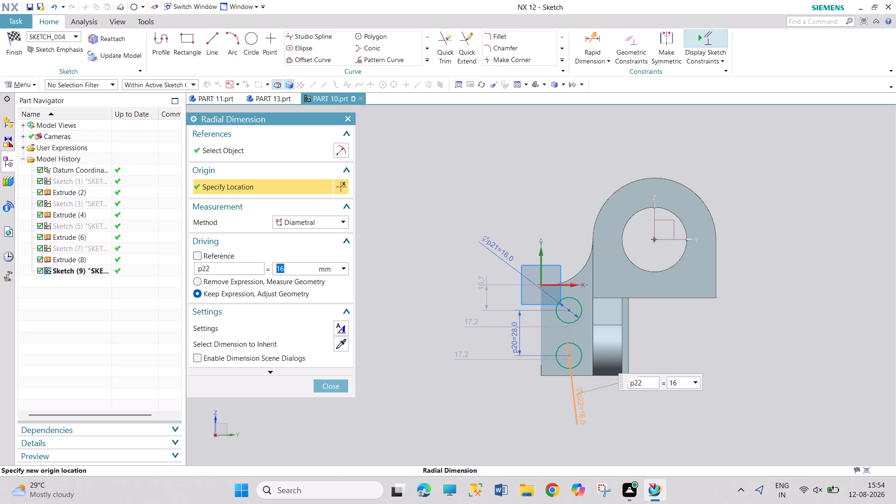
click(344, 387)
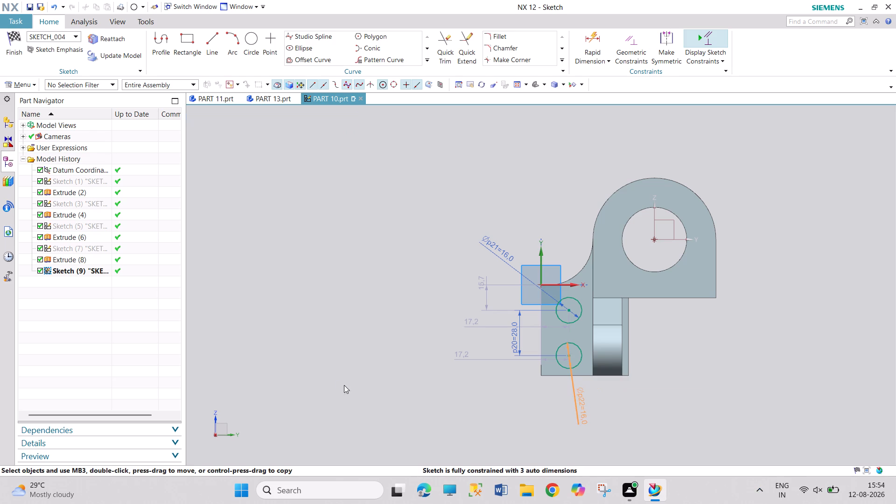
Dimension the lower circle's centre 16 mm horizontally from the sketch's vertical axis along the side extrusion's outer edge.
click(599, 42)
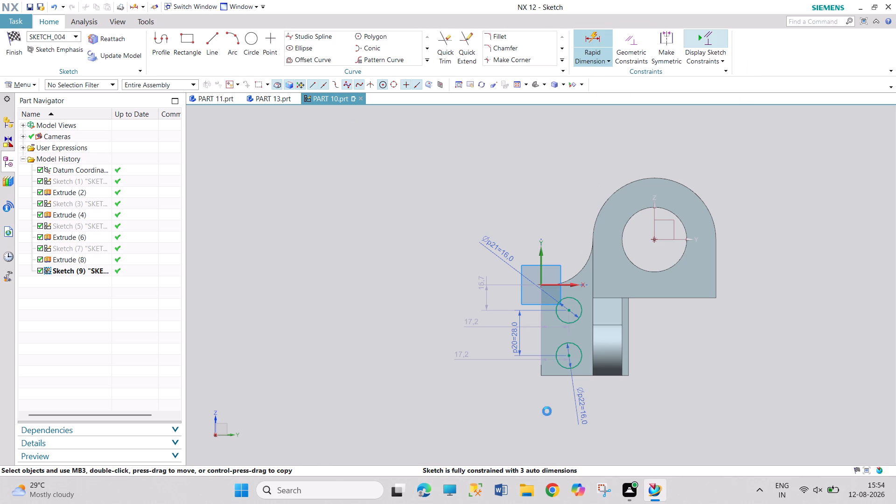
click(568, 357)
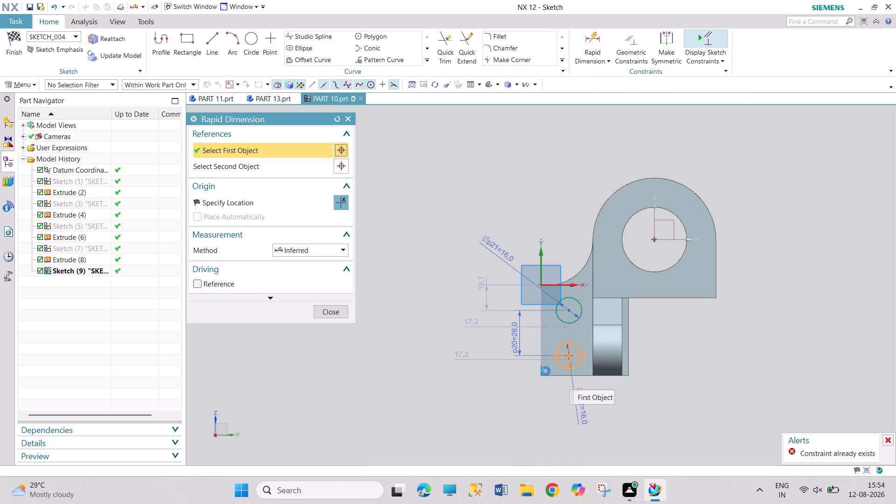
click(542, 368)
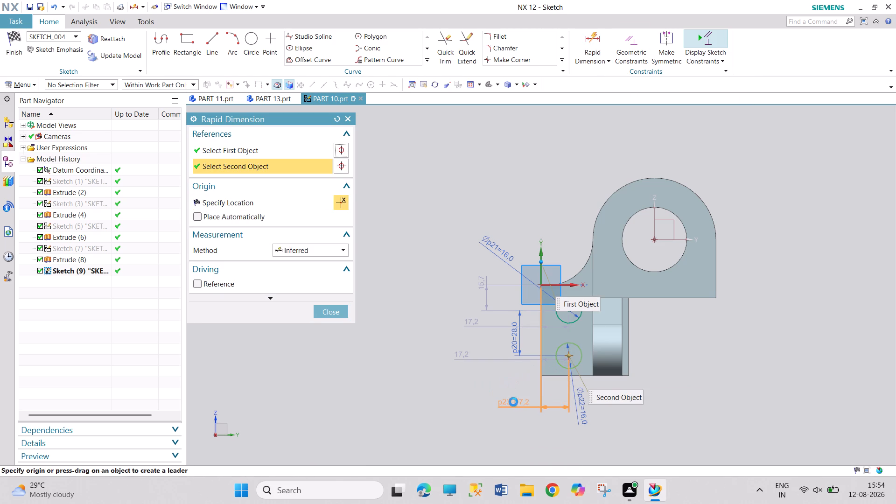
click(513, 403)
text(16)
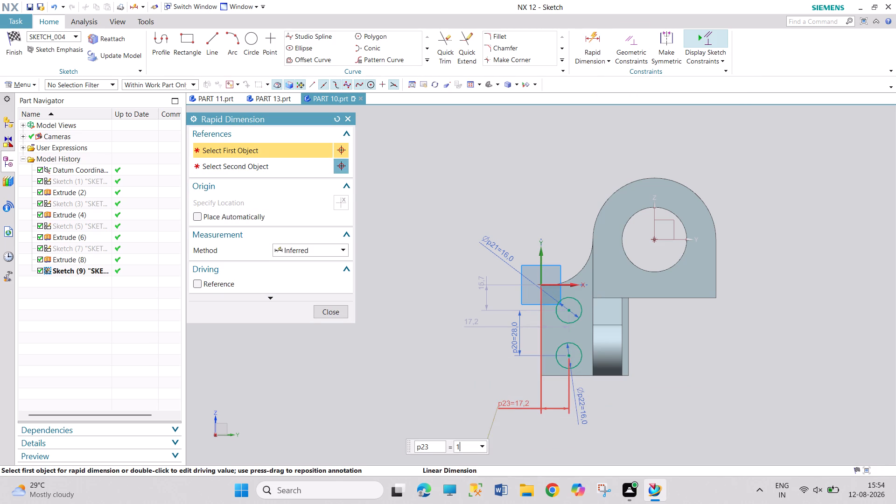
key(Return)
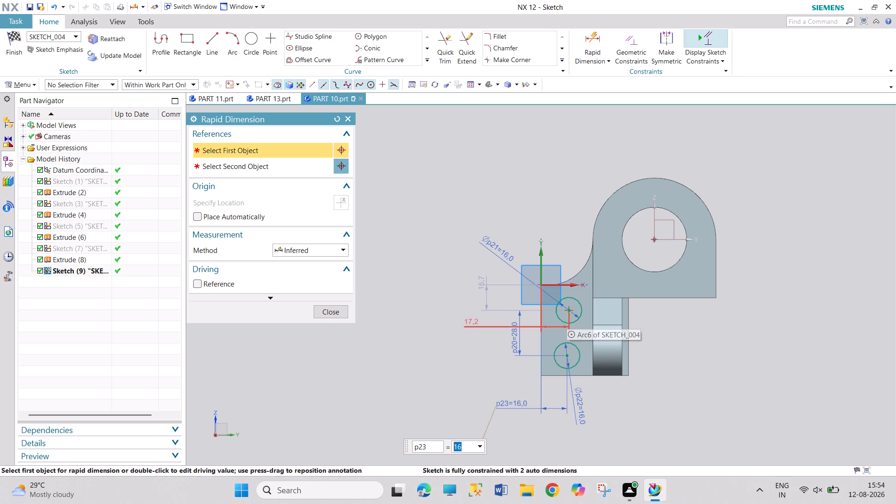
click(332, 313)
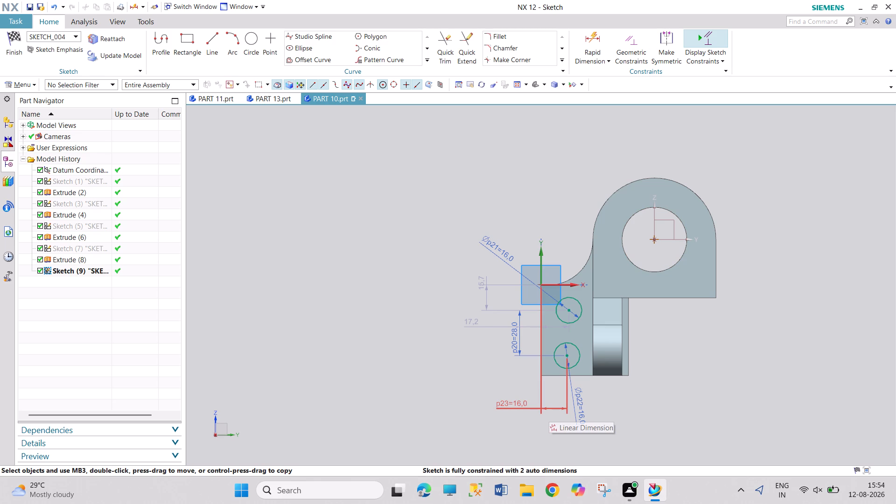
Move the lower circle's diameter dimension up beside the circles, away from the horizontal offset dimension.
drag(585, 417, 600, 319)
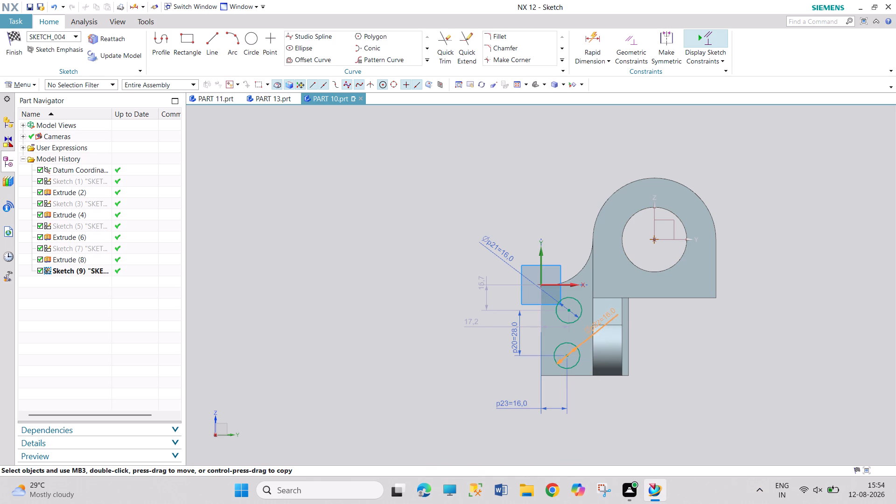
drag(600, 319, 600, 320)
drag(604, 314, 597, 307)
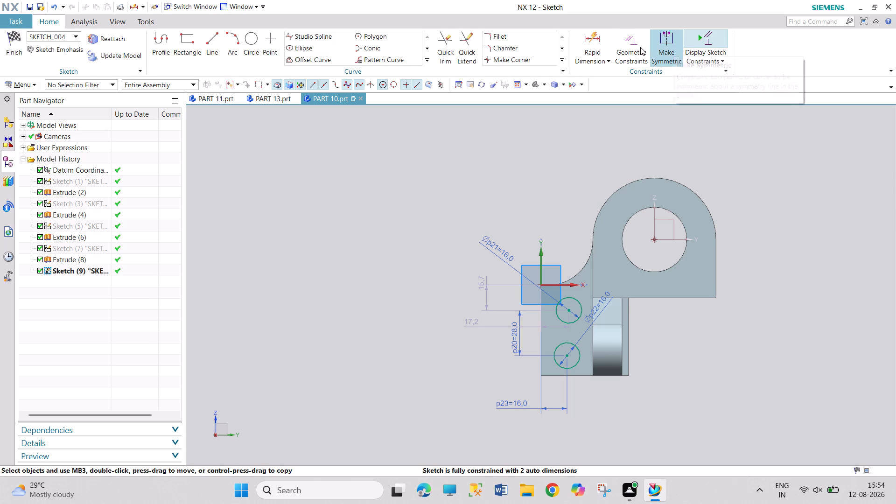
Apply a vertical alignment constraint between the centres of the lower and upper circles.
click(637, 47)
click(446, 288)
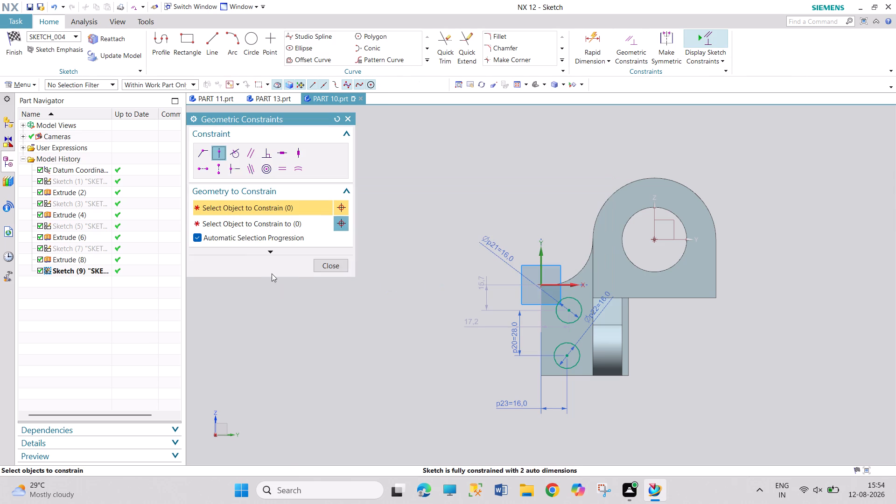
click(218, 168)
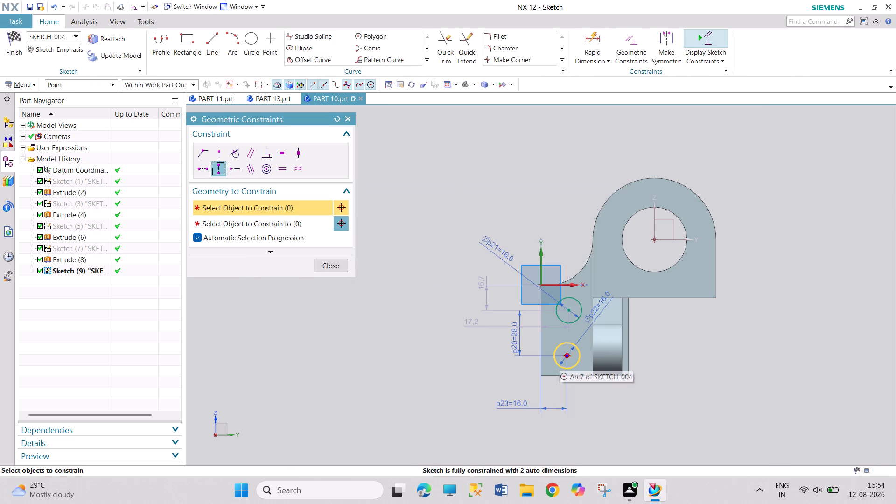
click(568, 357)
click(567, 311)
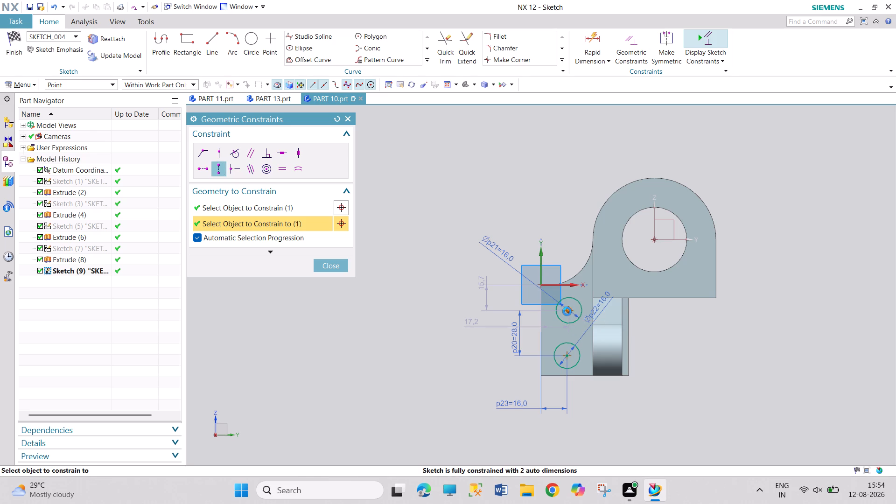
click(337, 263)
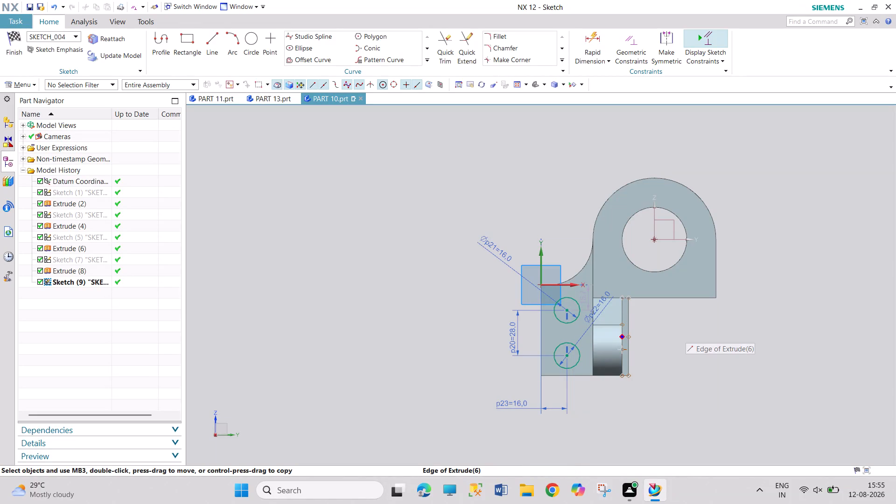
Dimension the lower circle's centre 14 mm above the side extrusion's bottom edge and finish the sketch.
click(604, 34)
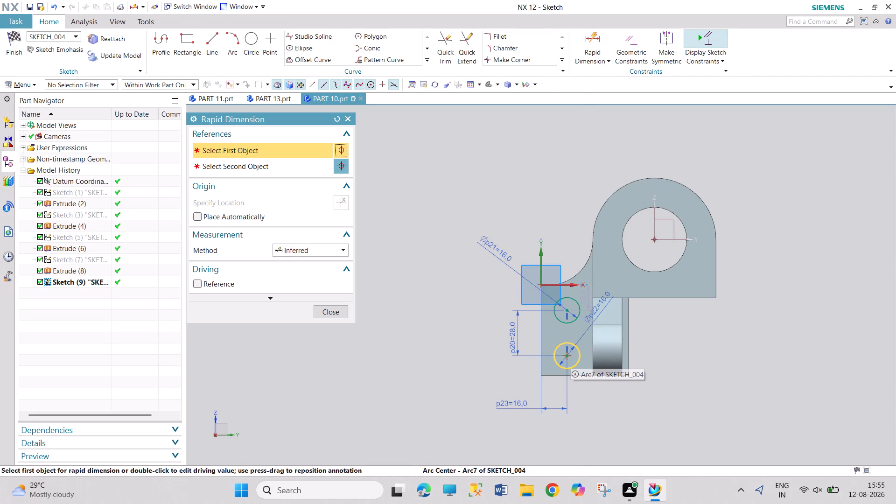
click(569, 357)
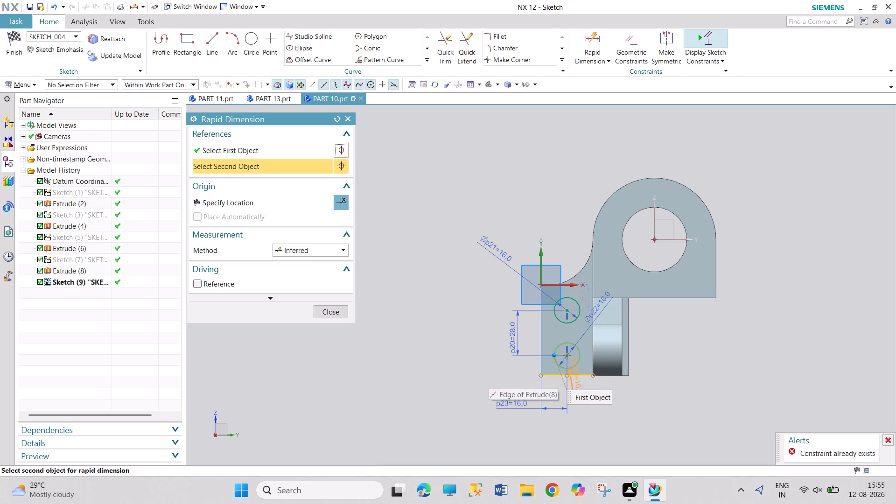
click(558, 377)
click(488, 361)
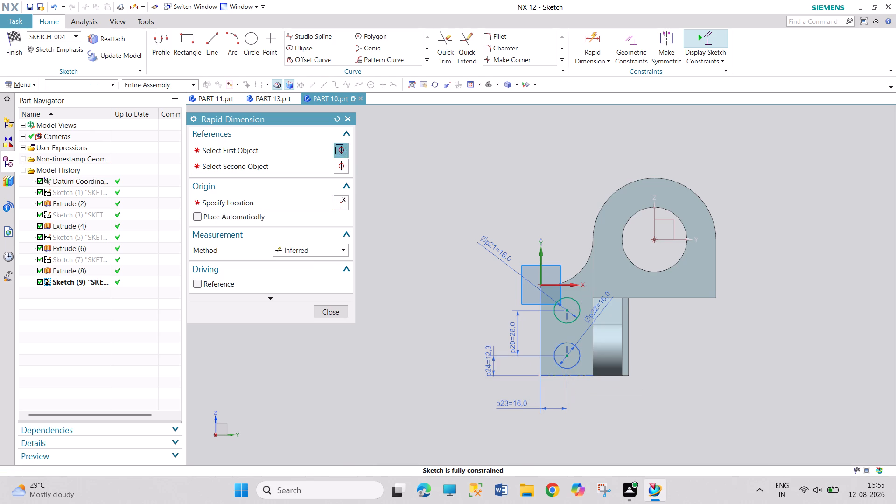
text(14)
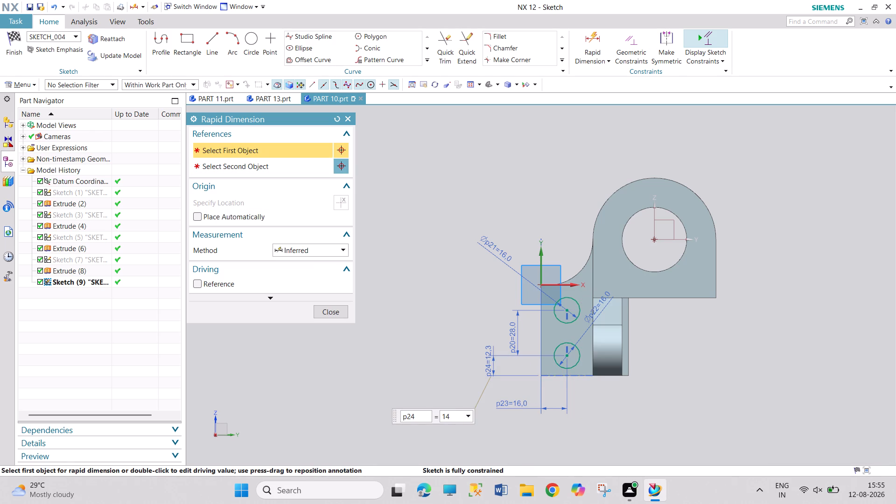
key(Return)
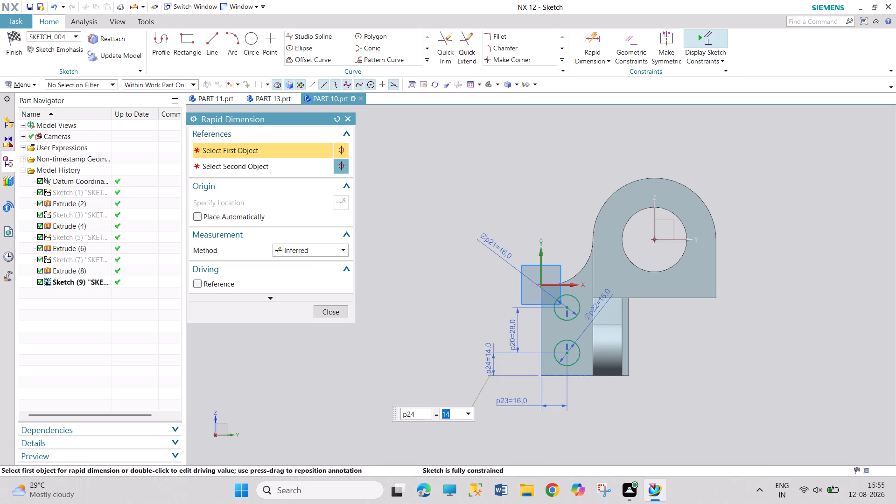
click(322, 313)
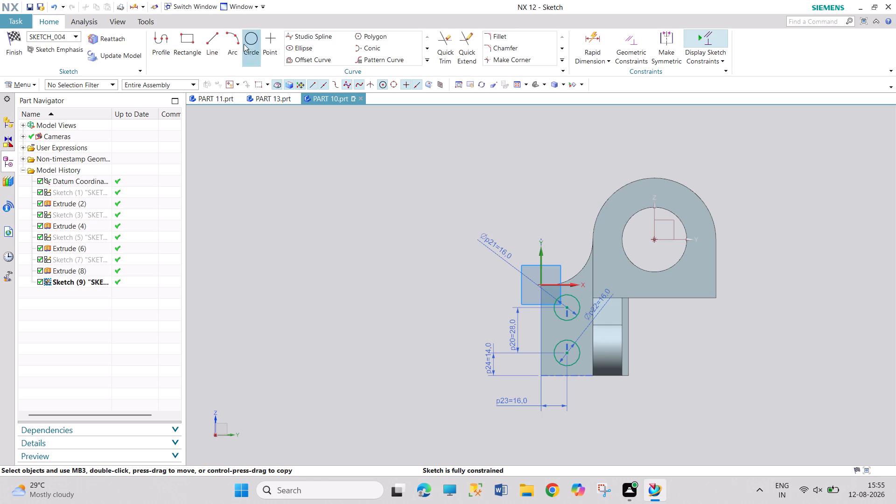
click(12, 45)
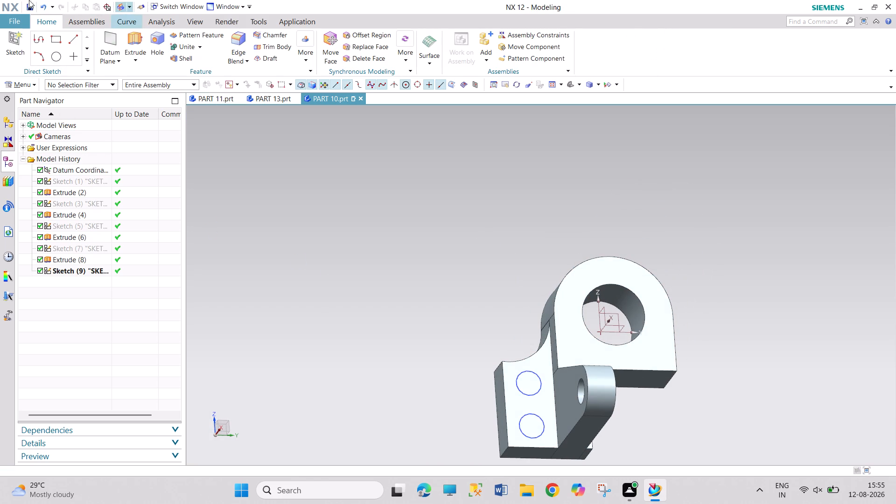
Extrude both 16 mm circles 20 mm in the reversed direction, subtracting them from the concave-arc side extrusion.
click(138, 53)
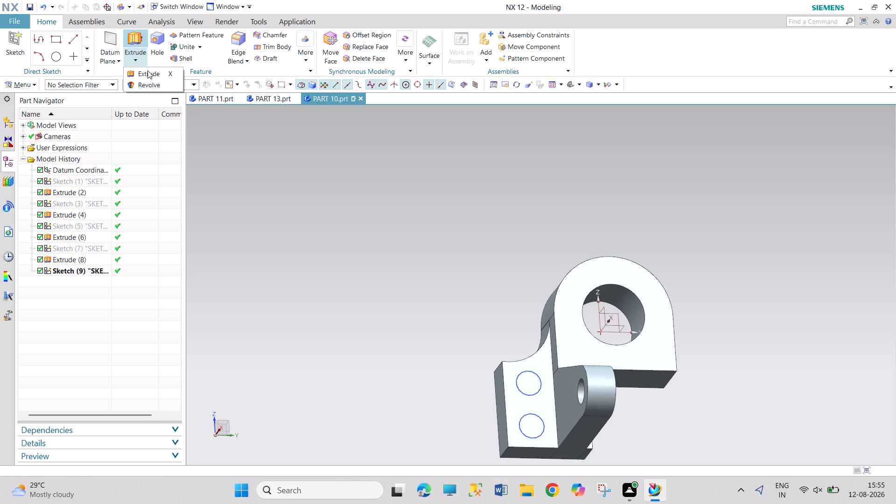
click(147, 70)
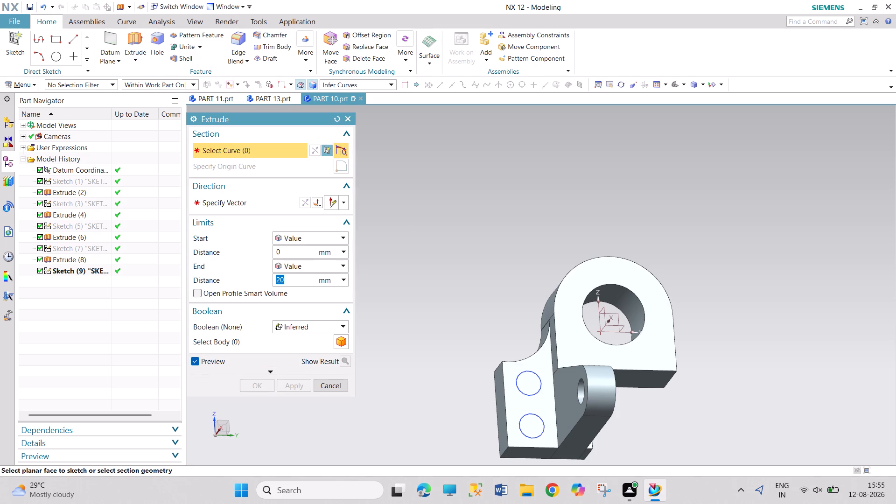
click(533, 394)
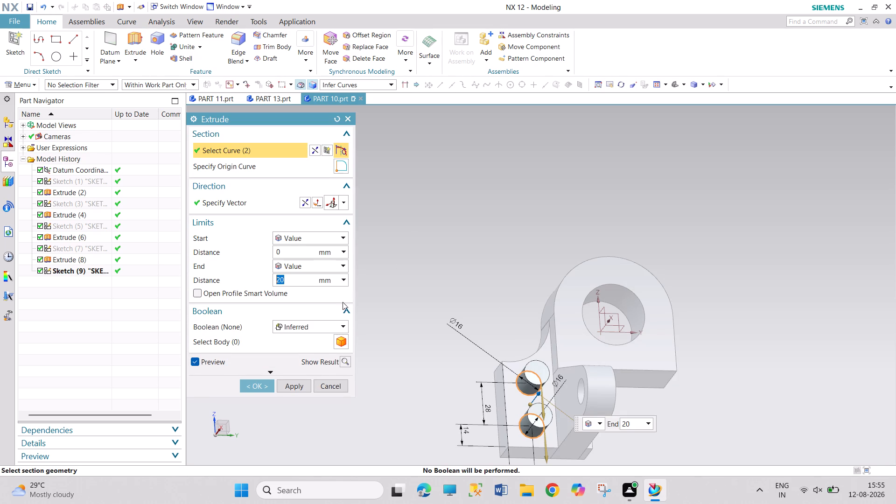
click(345, 327)
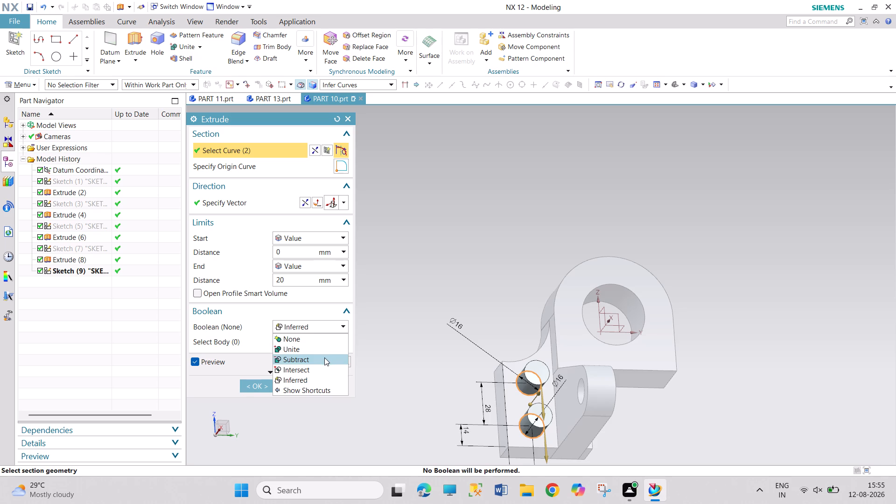
click(324, 357)
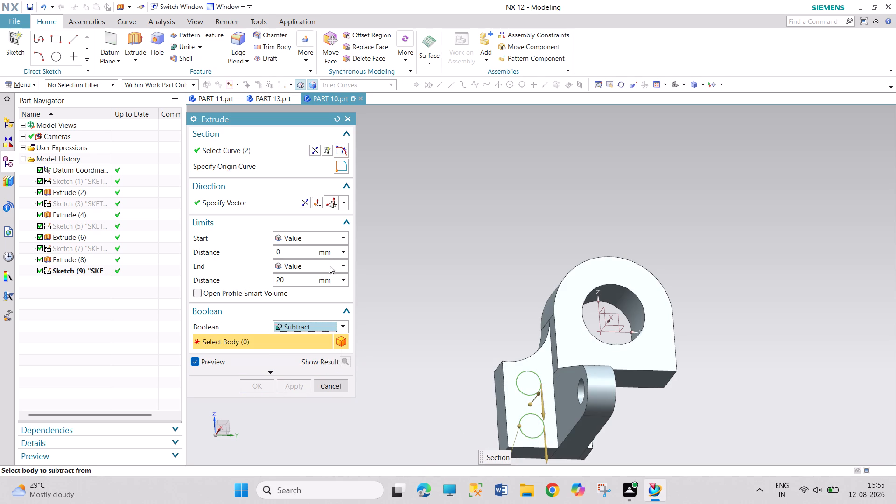
click(306, 208)
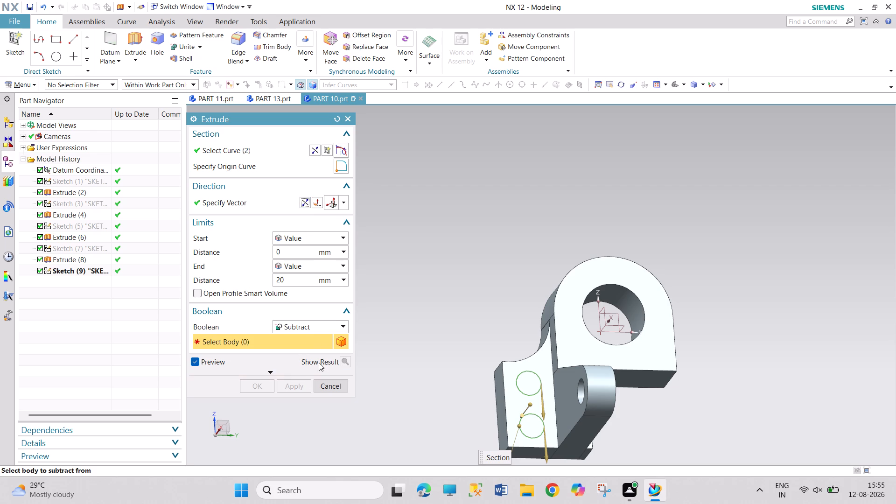
click(511, 389)
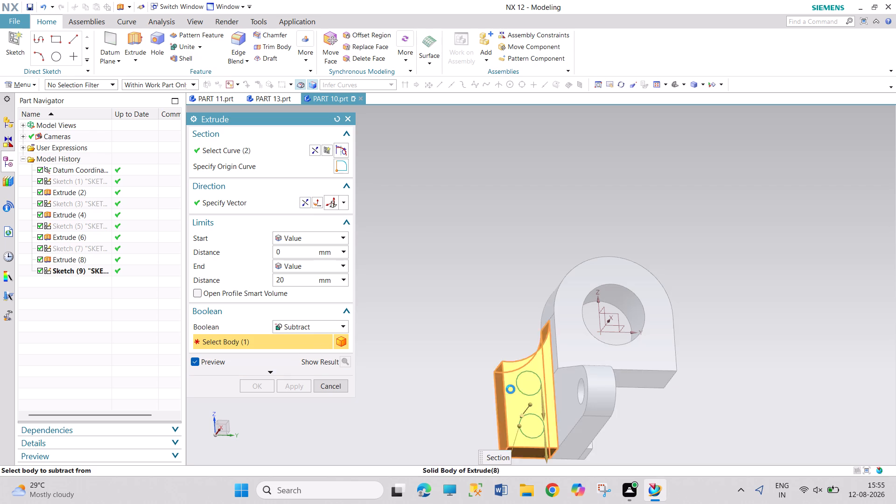
middle_drag(411, 416, 427, 415)
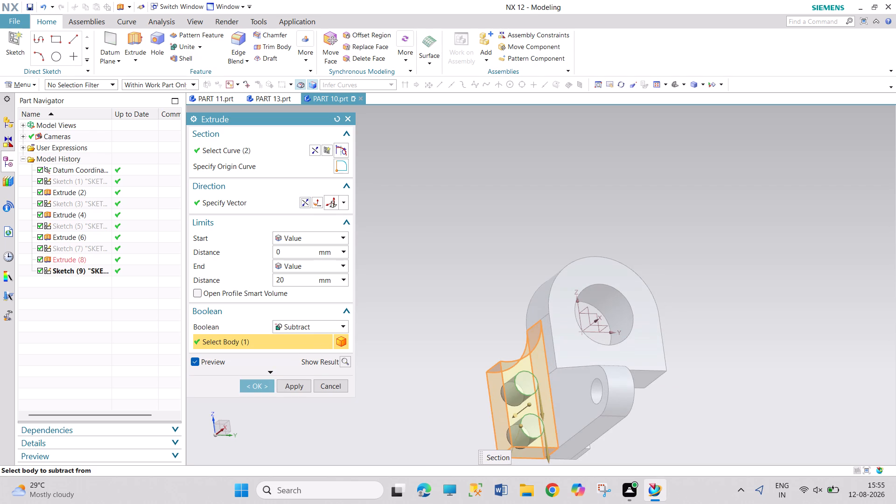
middle_drag(440, 360, 491, 378)
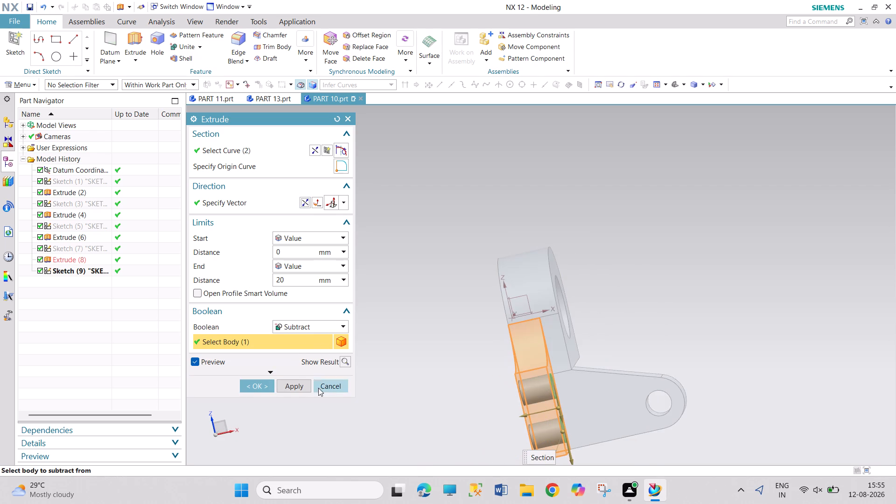
click(259, 385)
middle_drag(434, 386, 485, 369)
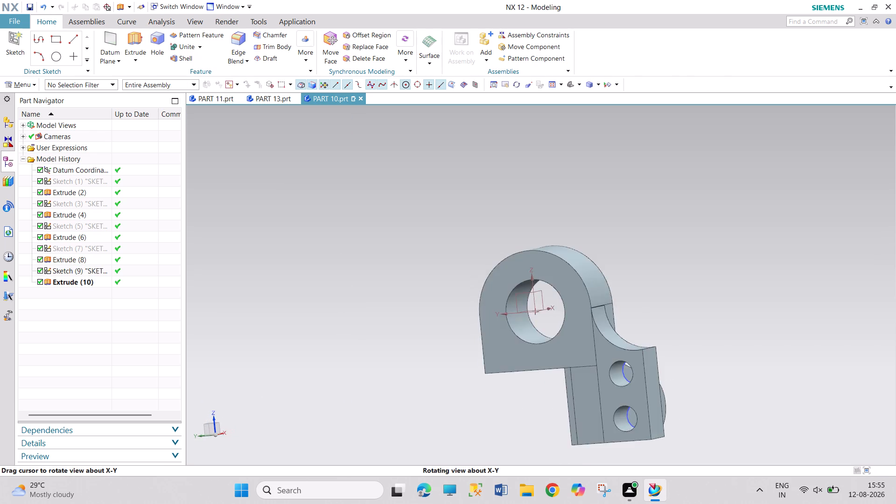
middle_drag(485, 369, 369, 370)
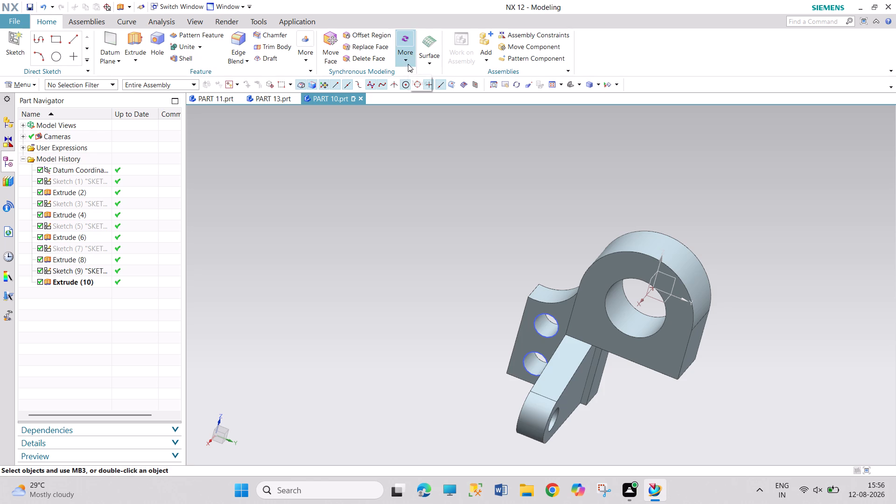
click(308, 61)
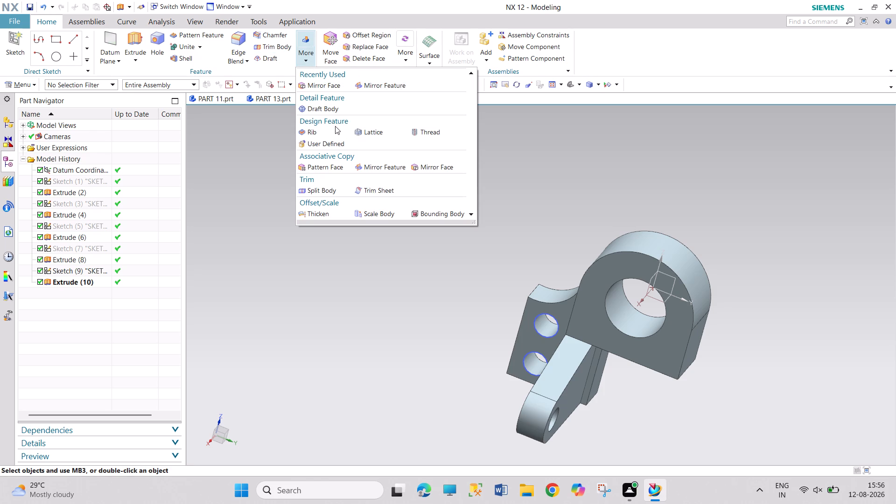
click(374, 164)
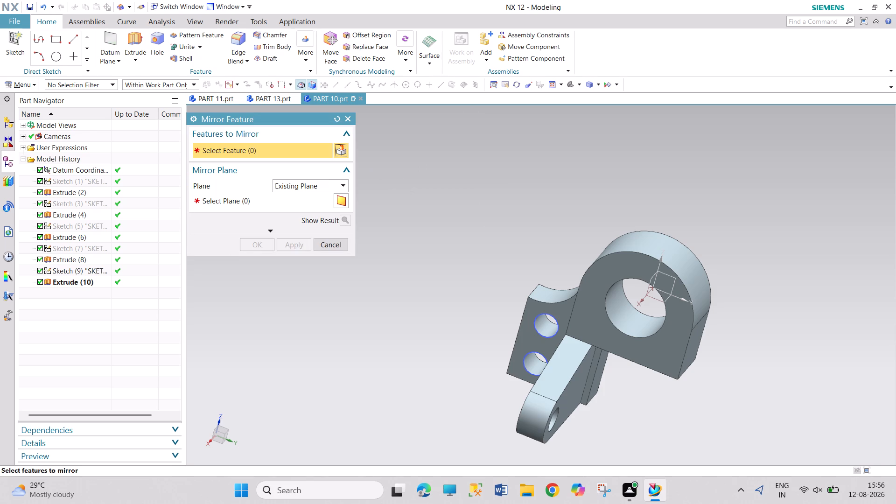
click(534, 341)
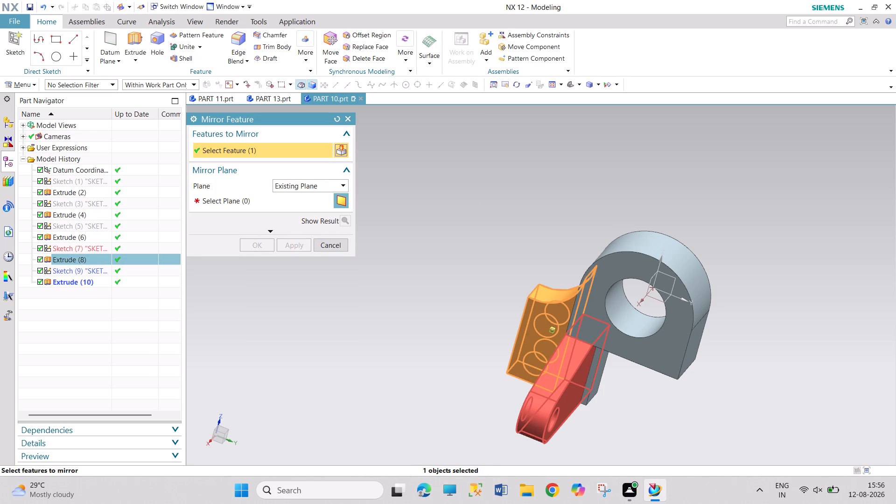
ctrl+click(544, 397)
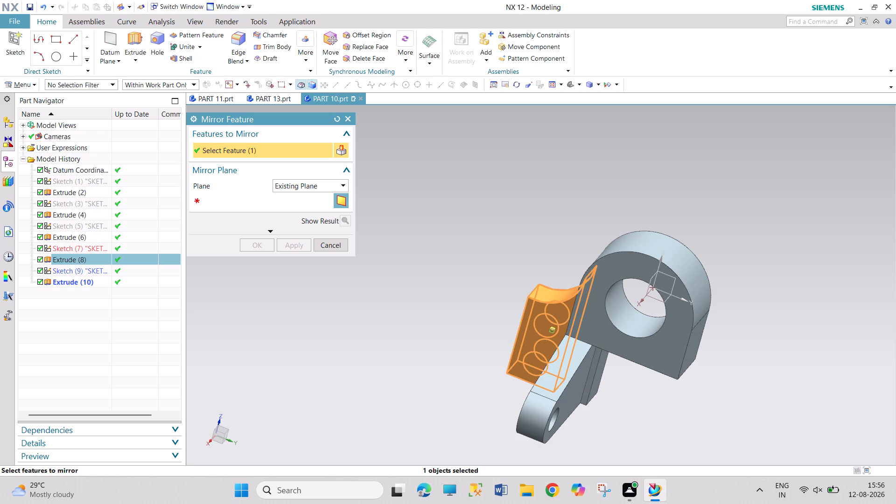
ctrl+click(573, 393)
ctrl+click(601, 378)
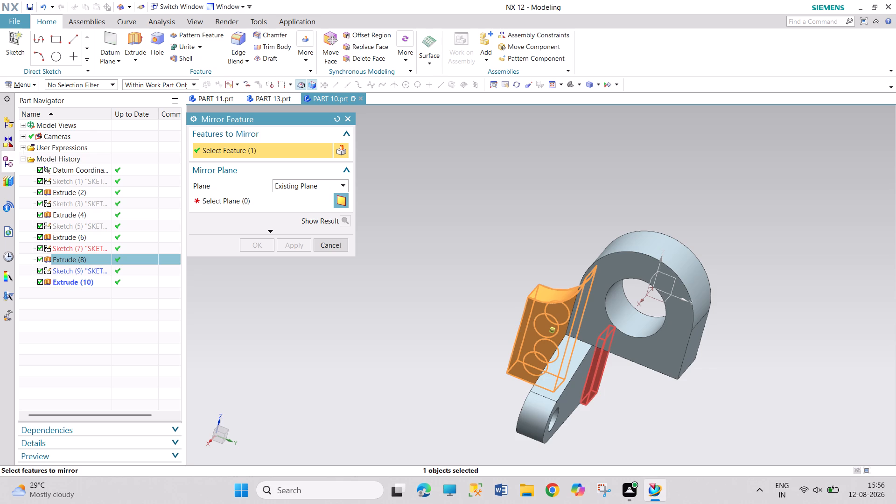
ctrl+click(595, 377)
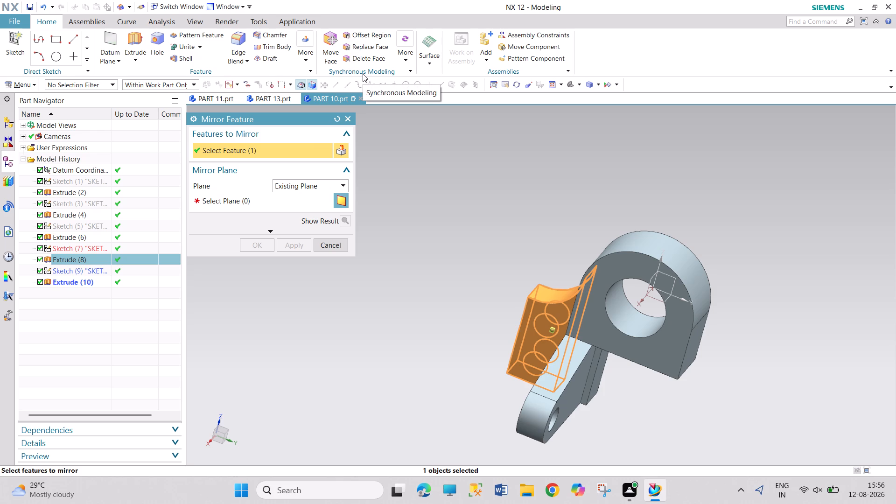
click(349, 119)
Mirror the lower arm, pad, concave-arc side extrusion and 16 mm side holes (Extrudes 4, 6, 8 and 10) about the datum XZ plane.
click(308, 52)
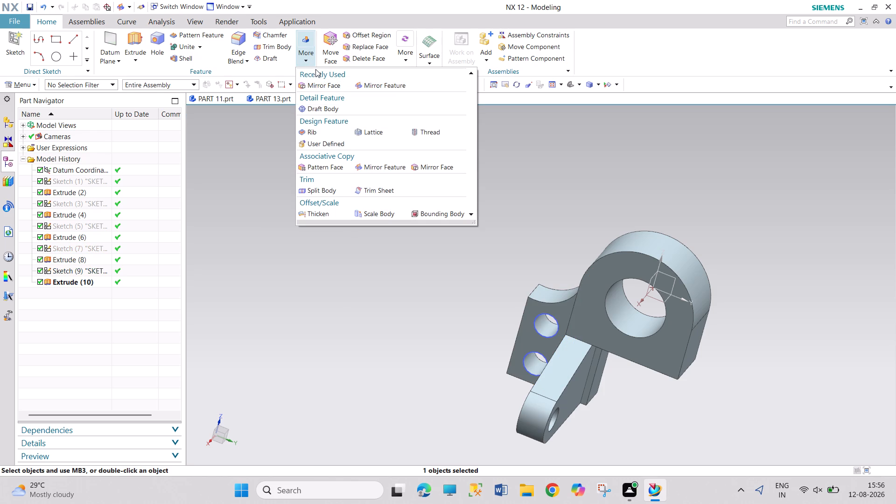
click(383, 89)
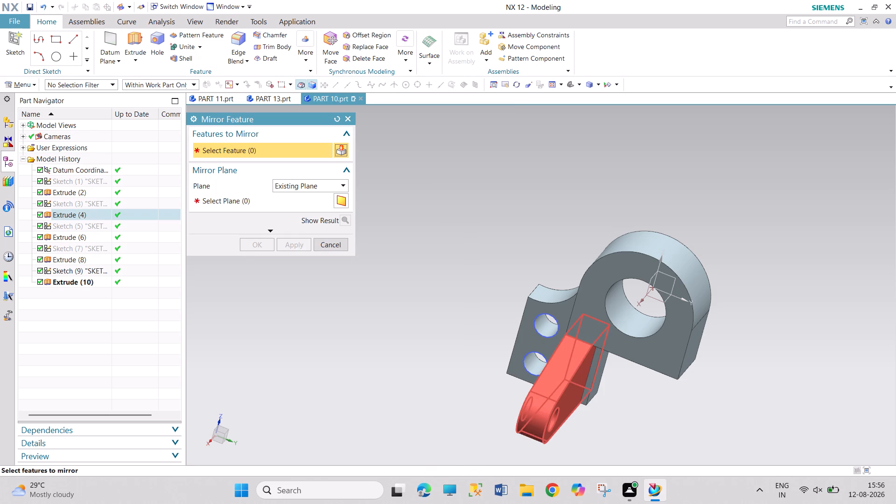
ctrl+click(562, 392)
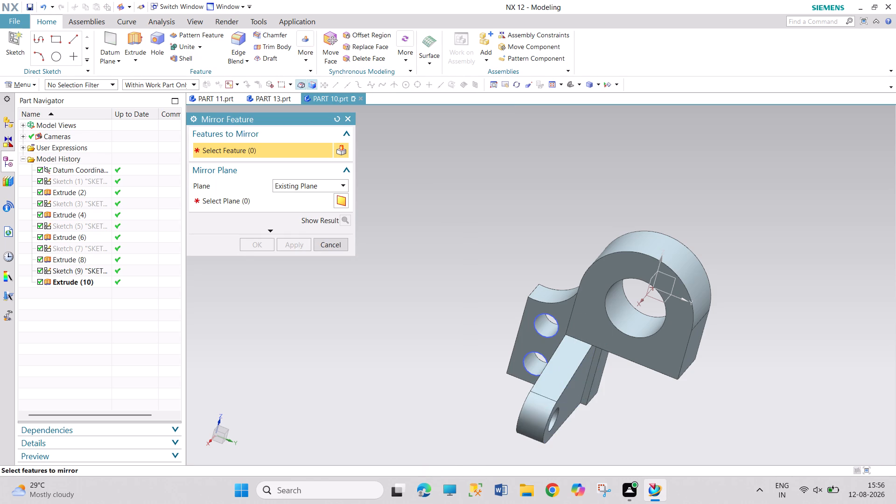
ctrl+click(591, 378)
ctrl+click(528, 315)
click(549, 402)
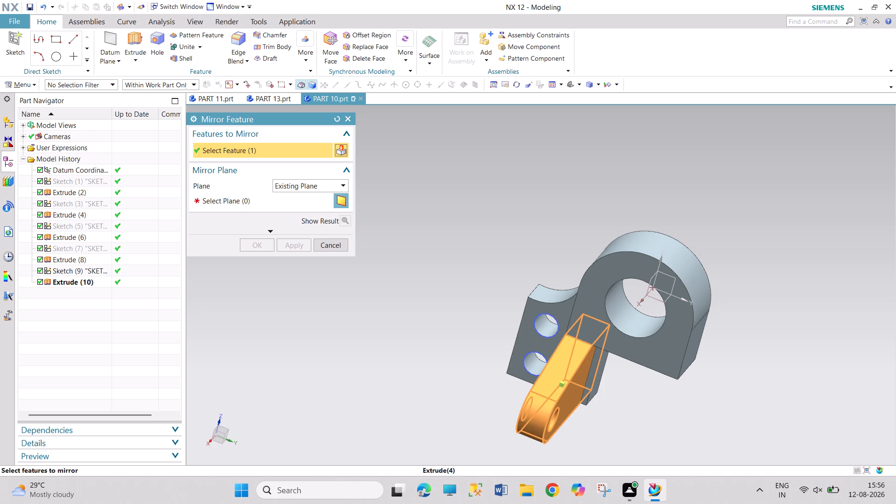
ctrl+click(548, 308)
ctrl+double_click(548, 301)
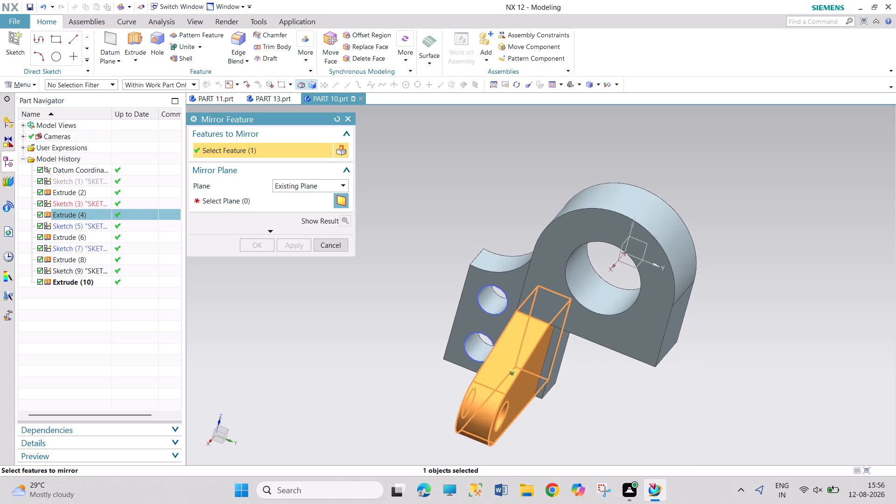
ctrl+click(512, 355)
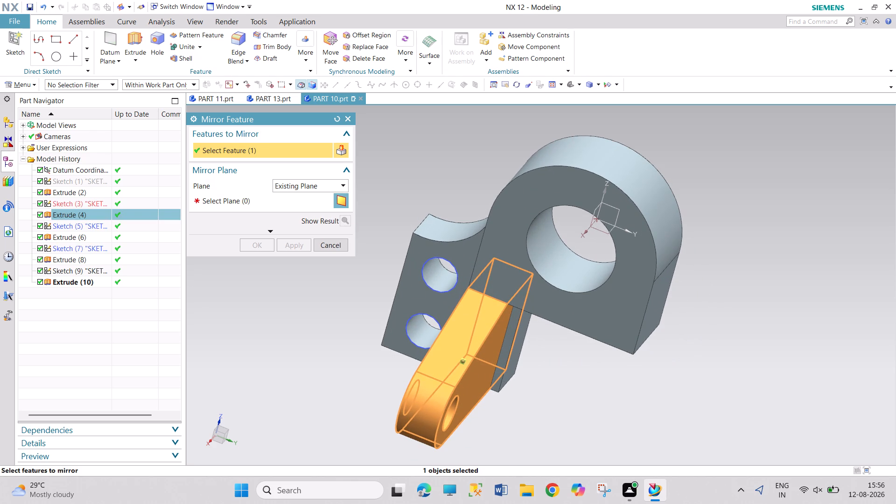
ctrl+click(76, 249)
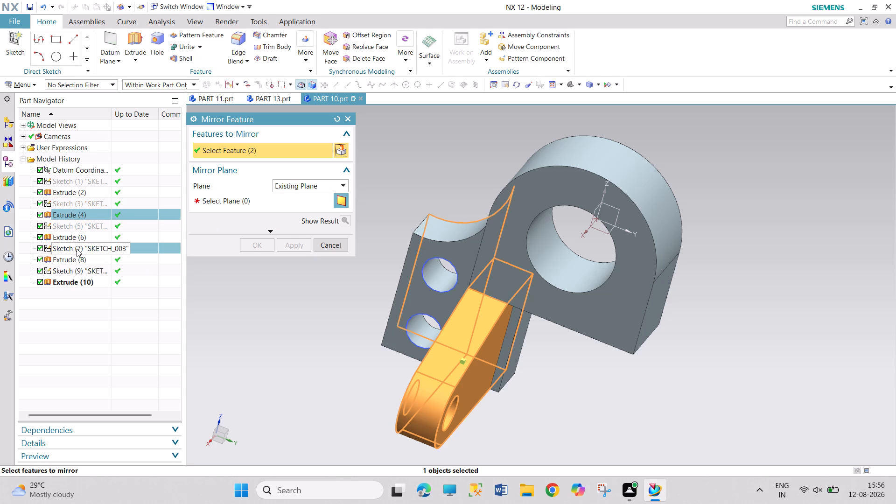
ctrl+click(90, 279)
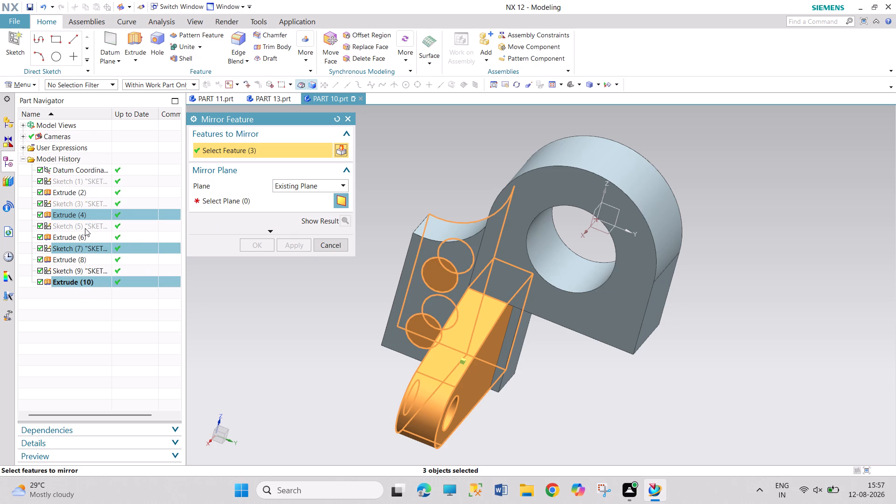
ctrl+click(94, 261)
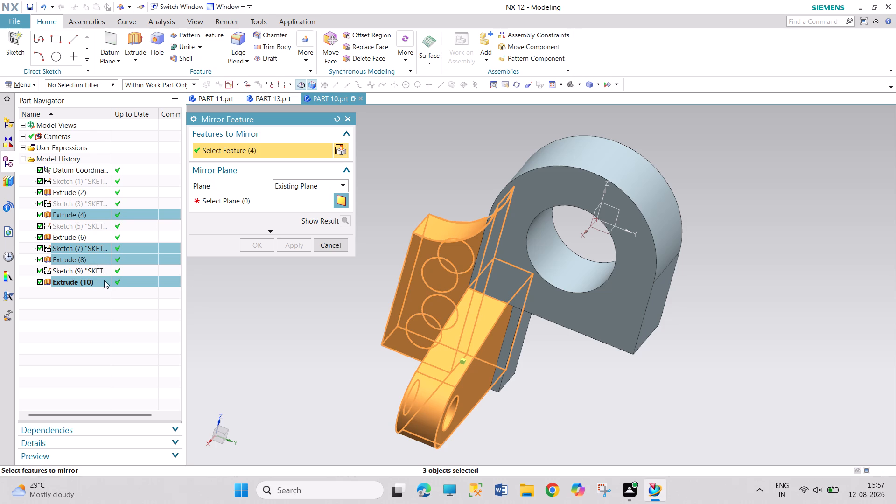
middle_drag(235, 361, 263, 334)
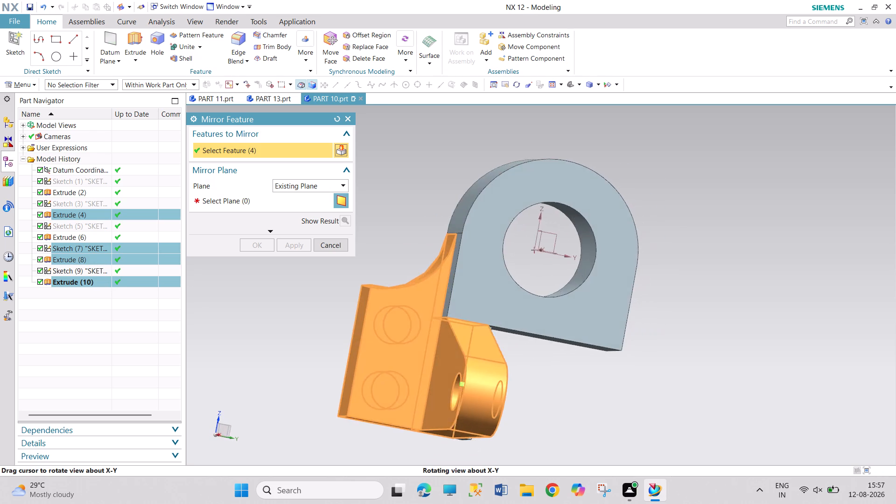
middle_drag(263, 334, 255, 334)
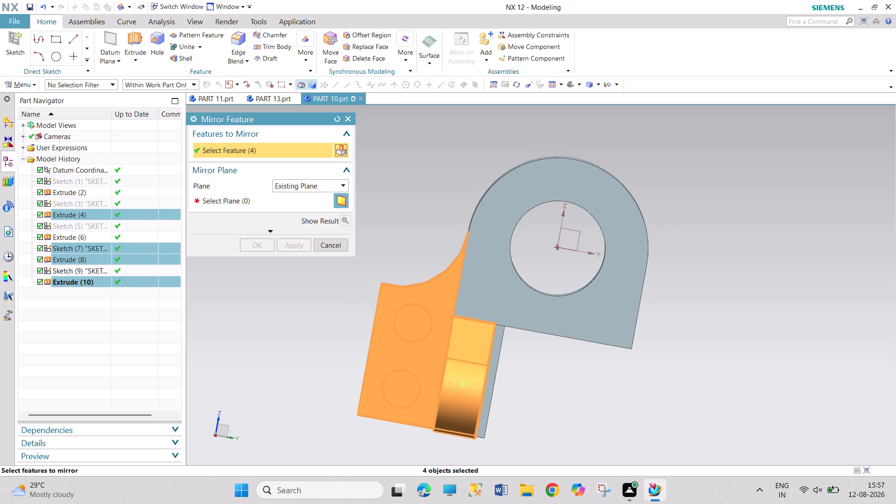
ctrl+click(97, 256)
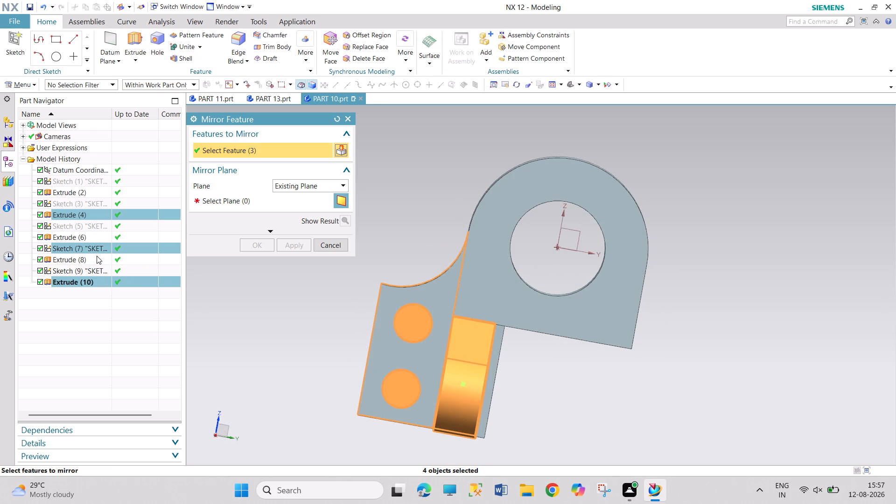
ctrl+click(99, 250)
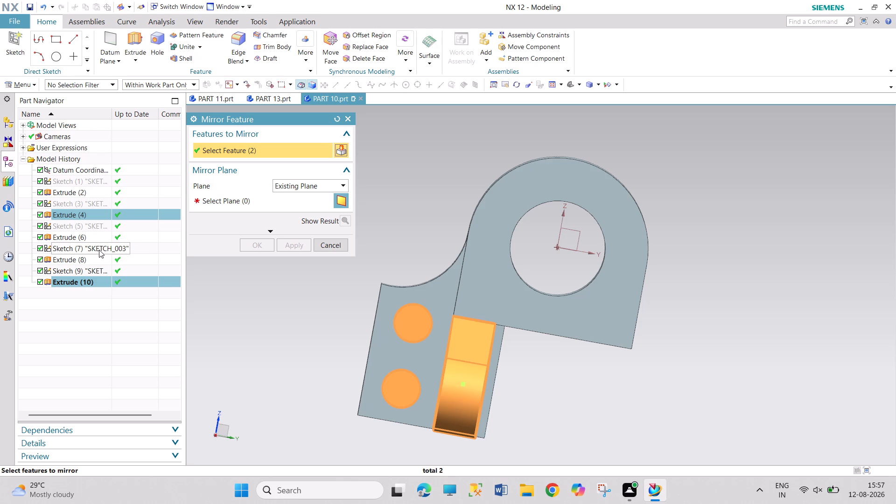
ctrl+click(93, 264)
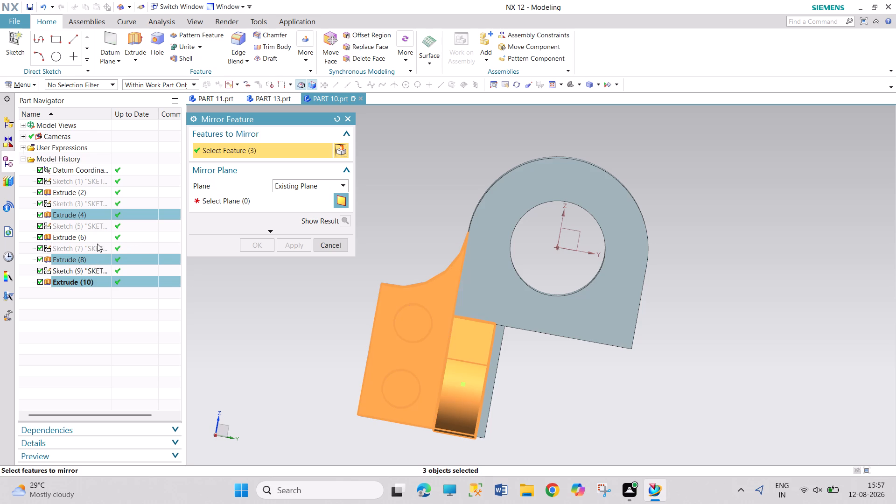
ctrl+click(97, 241)
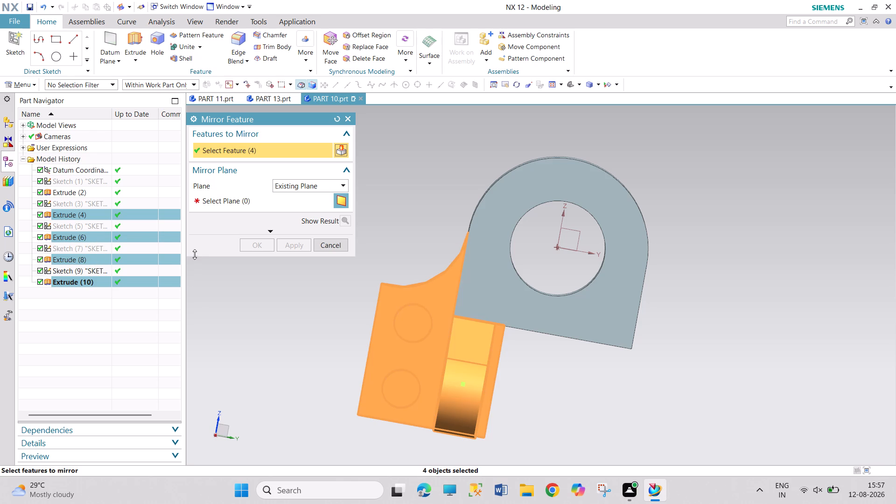
click(252, 206)
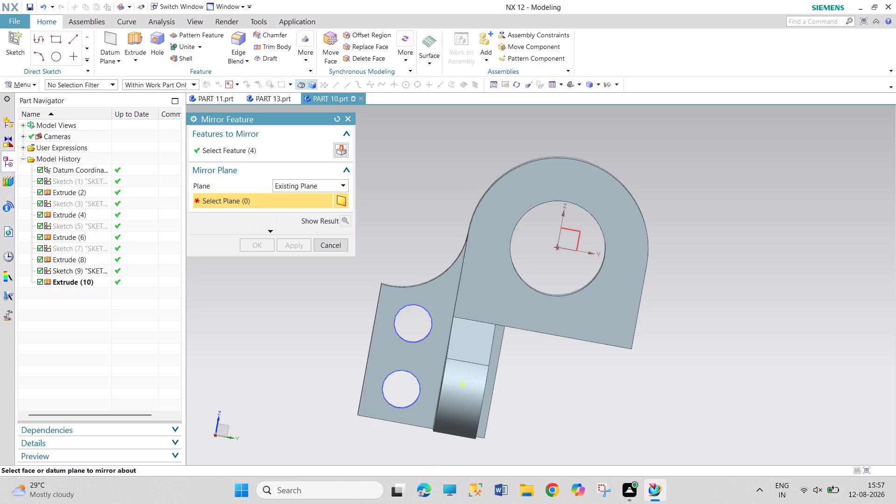
middle_drag(696, 296, 680, 290)
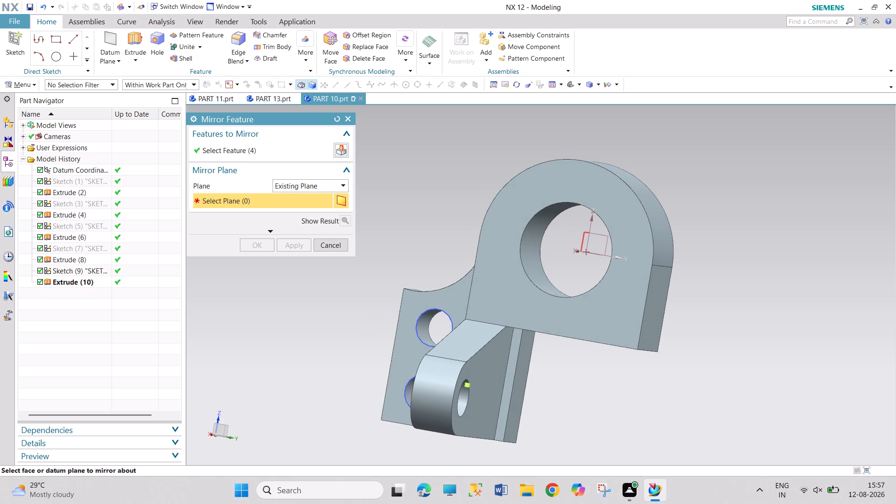
click(582, 245)
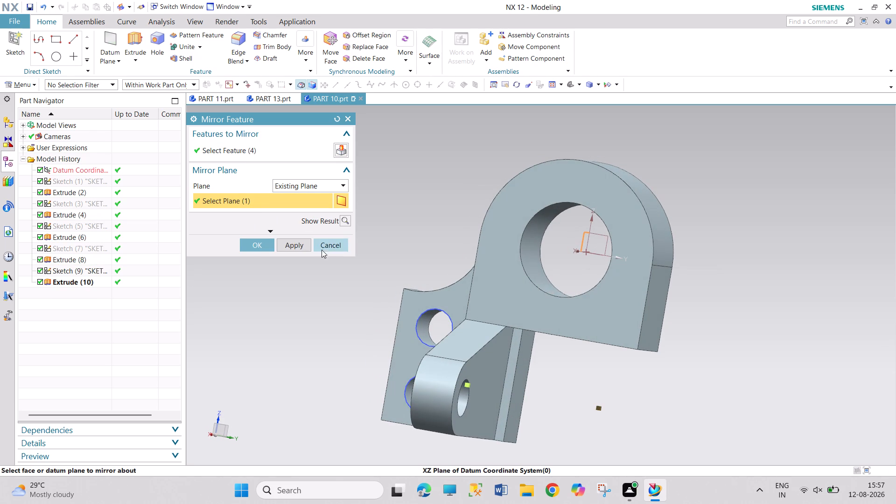
click(254, 249)
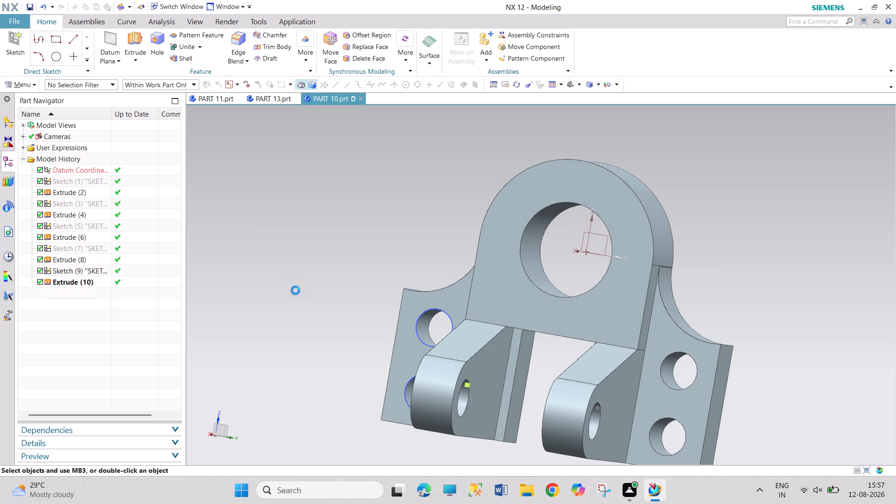
Examine the mirrored part from several angles and in an isometric view.
middle_drag(345, 352, 359, 358)
middle_drag(334, 356, 325, 349)
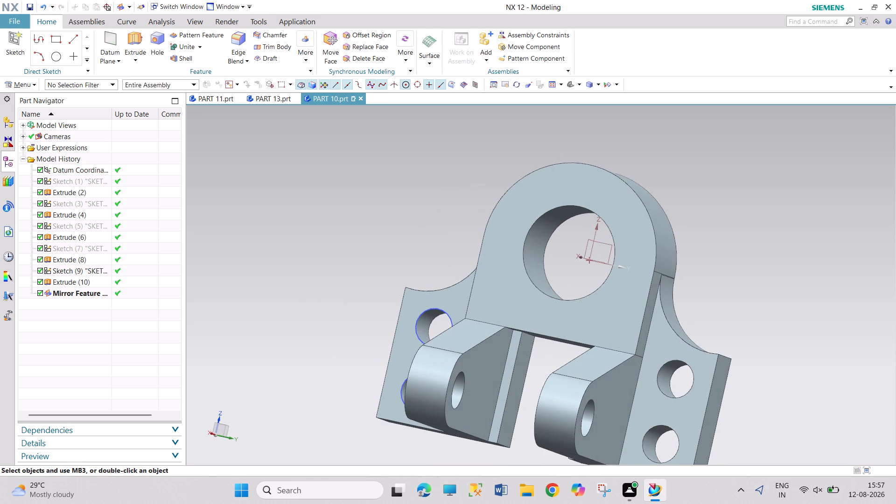
click(579, 83)
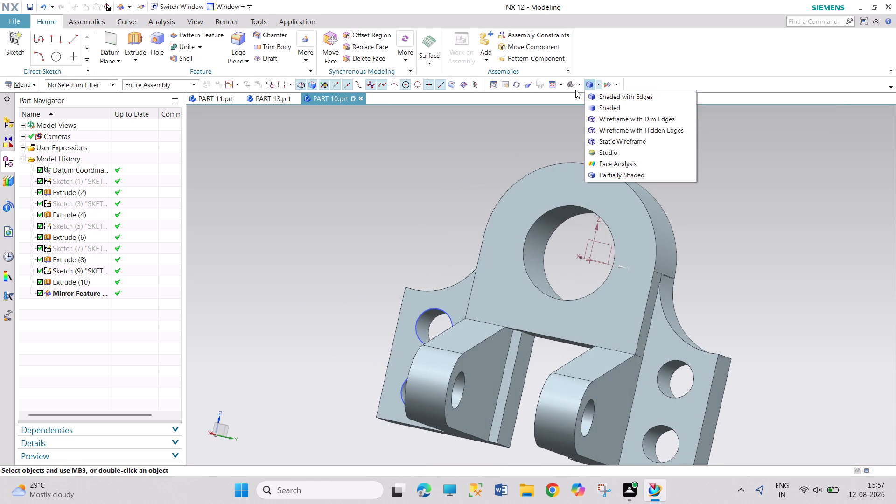
click(601, 99)
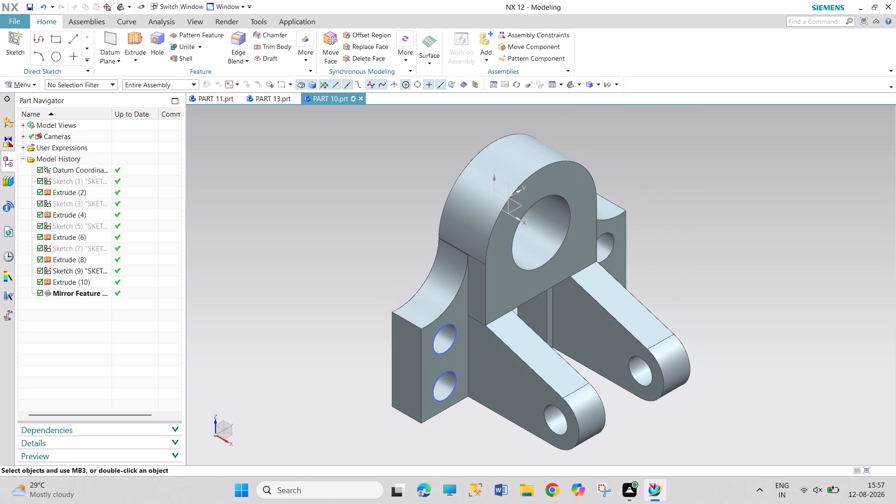
scroll(613, 437, up, 1)
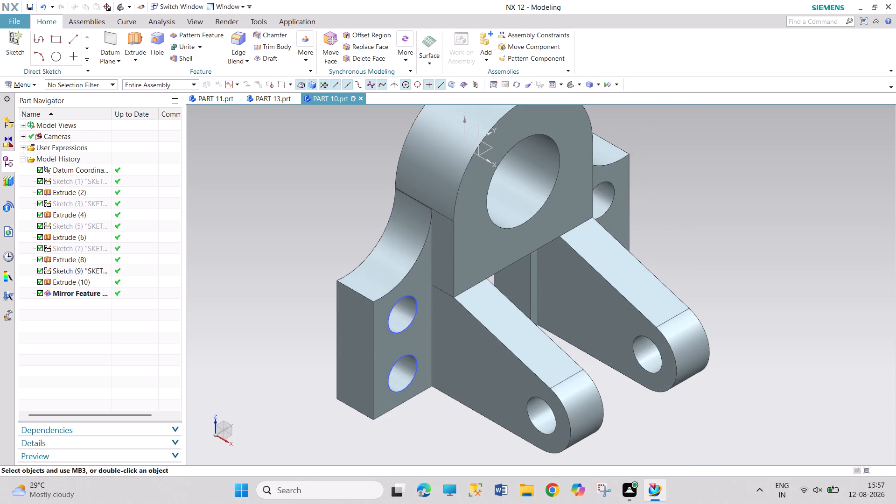
scroll(613, 438, down, 3)
scroll(587, 468, up, 1)
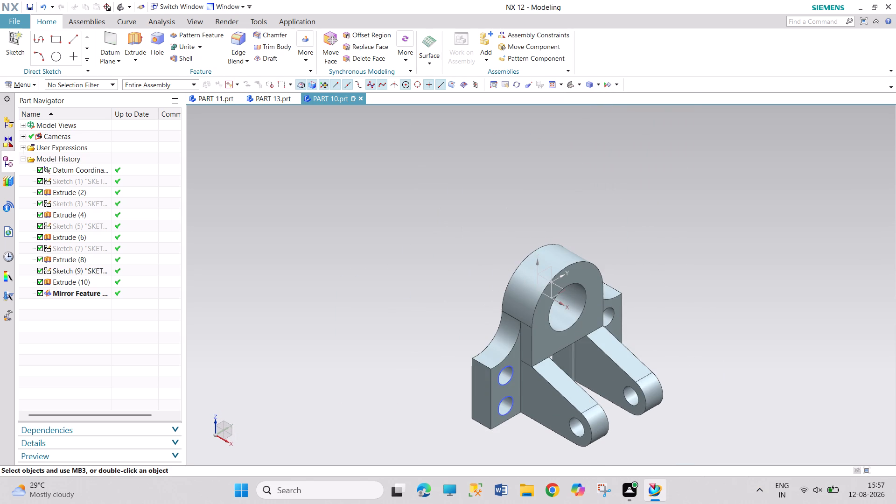
scroll(580, 459, up, 2)
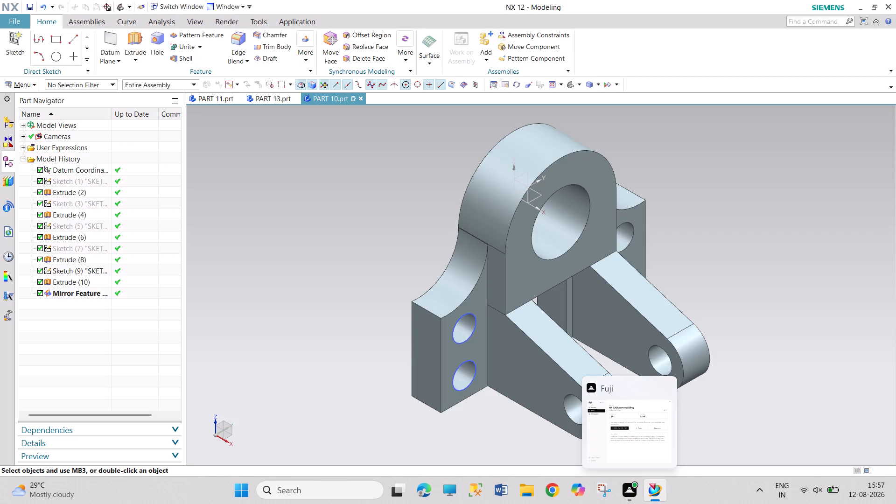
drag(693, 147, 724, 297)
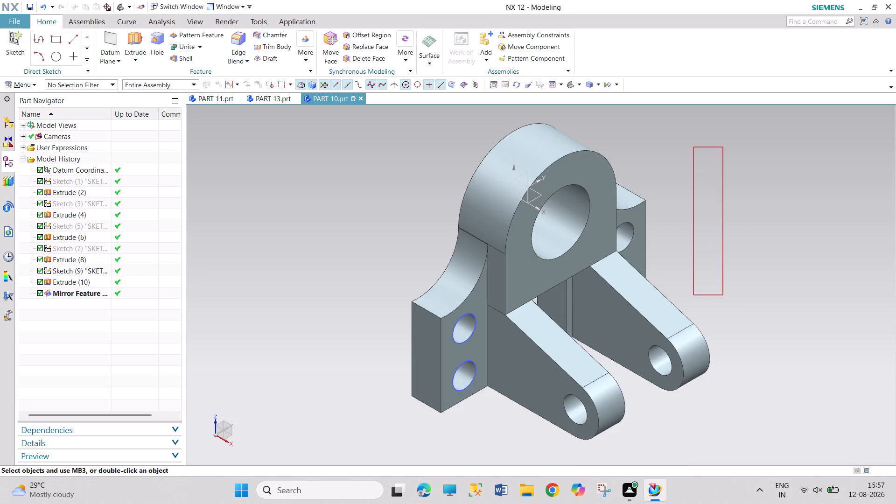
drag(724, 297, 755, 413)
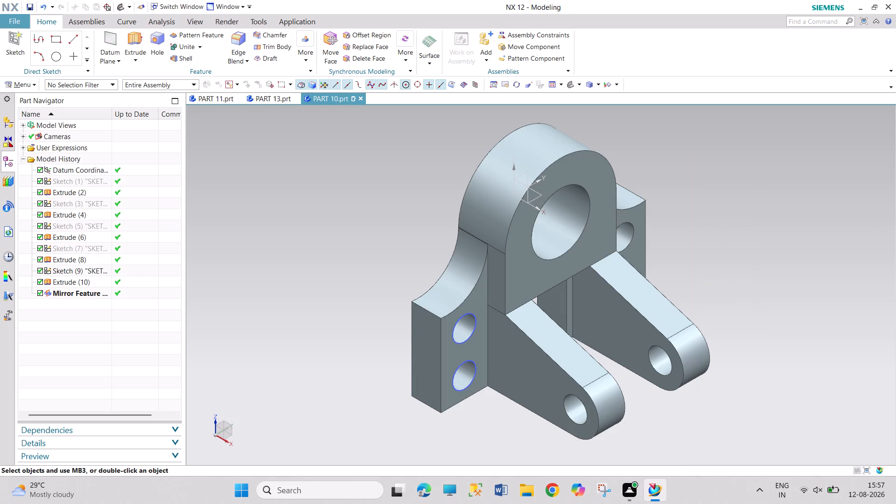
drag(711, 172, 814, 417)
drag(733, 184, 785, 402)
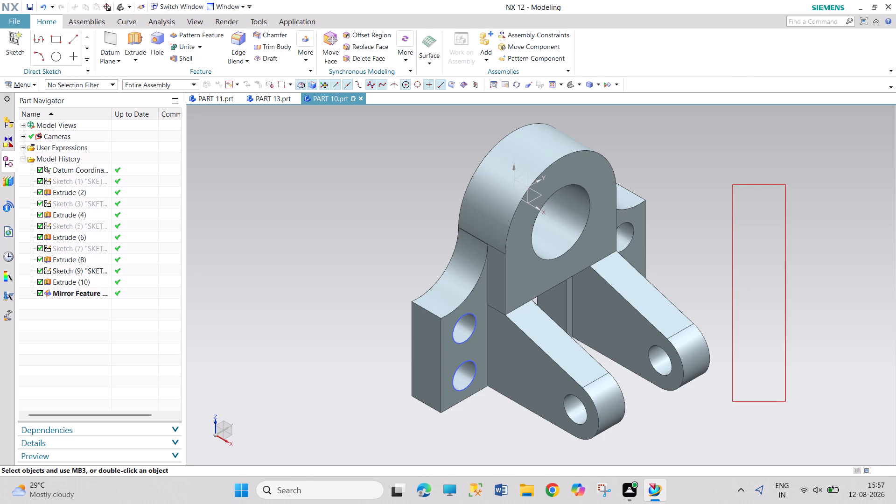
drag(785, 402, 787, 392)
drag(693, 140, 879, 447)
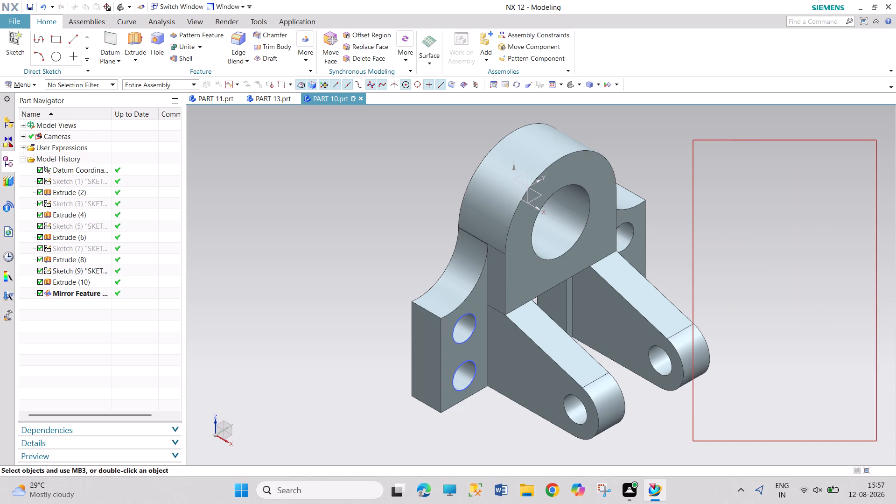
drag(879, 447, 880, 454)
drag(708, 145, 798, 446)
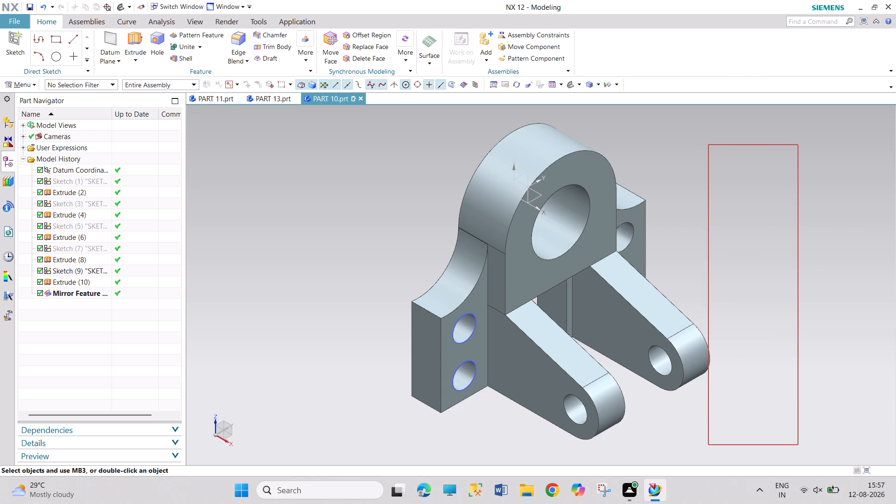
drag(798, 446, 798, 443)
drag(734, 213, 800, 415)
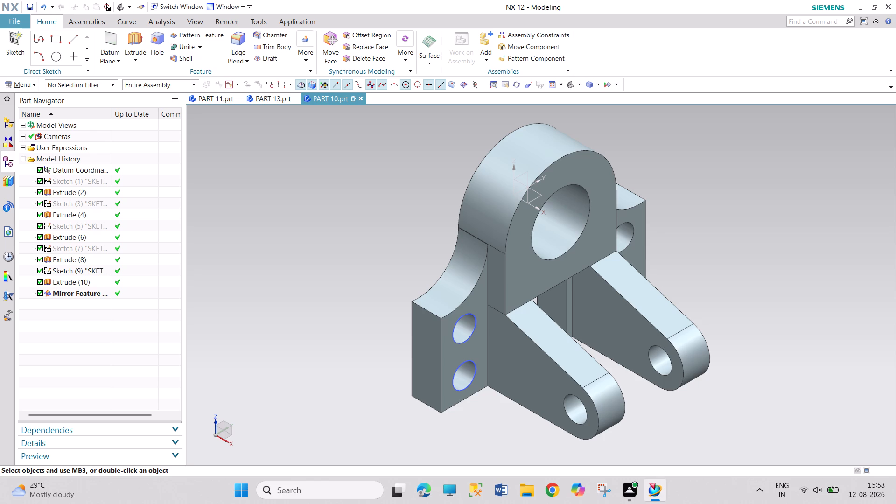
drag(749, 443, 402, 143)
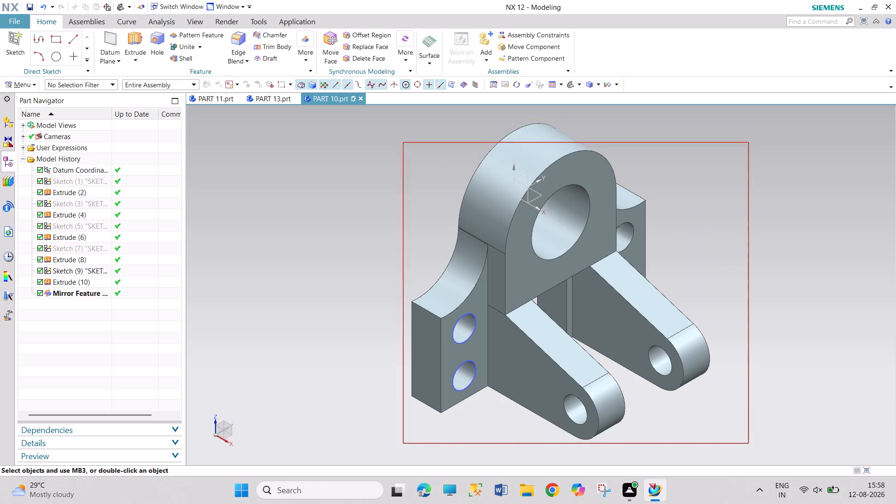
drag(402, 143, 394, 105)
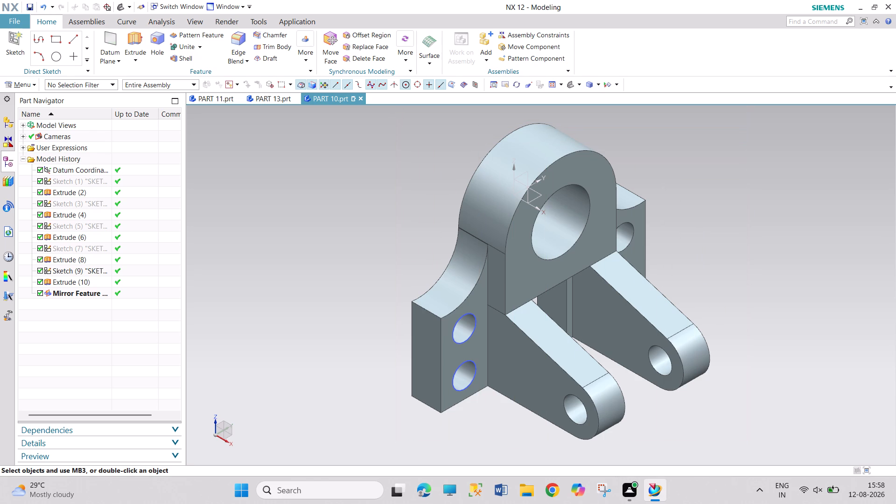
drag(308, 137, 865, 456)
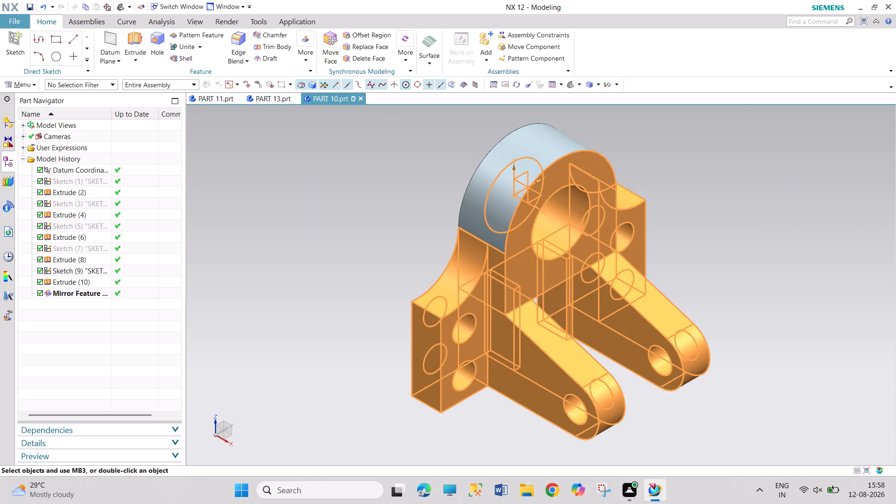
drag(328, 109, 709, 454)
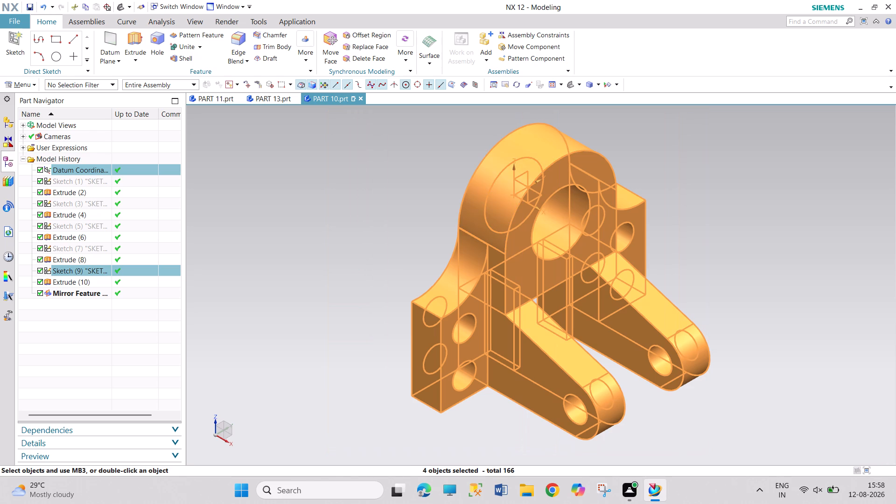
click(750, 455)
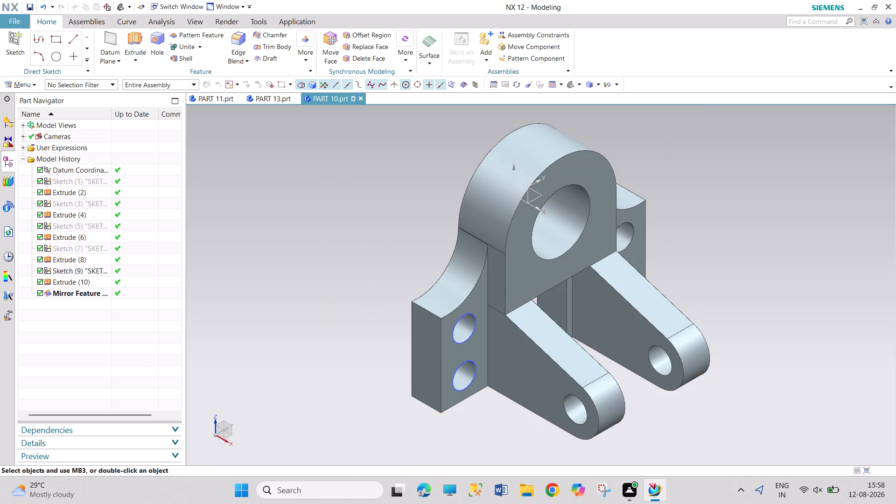
Save the PART 10 file.
key(ctrl+s)
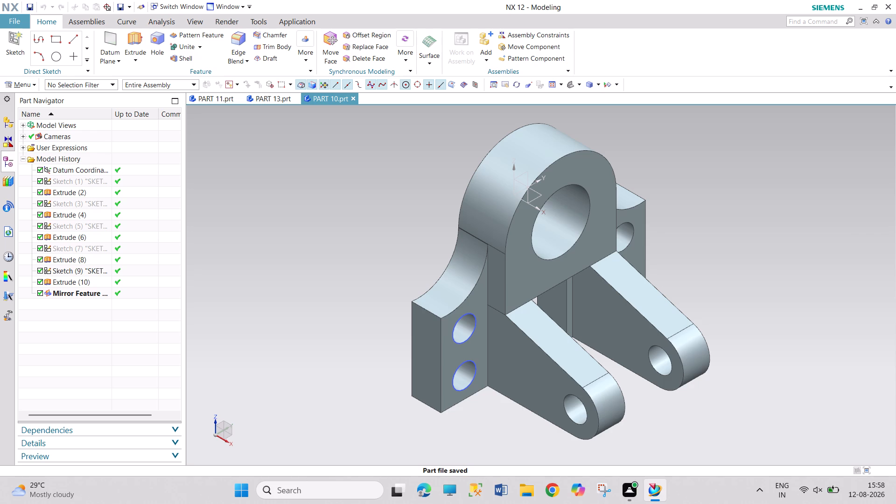
Hide the sketch of the two 16 mm circles on the concave-arc side extrusion and save PART 10 again.
right_click(476, 319)
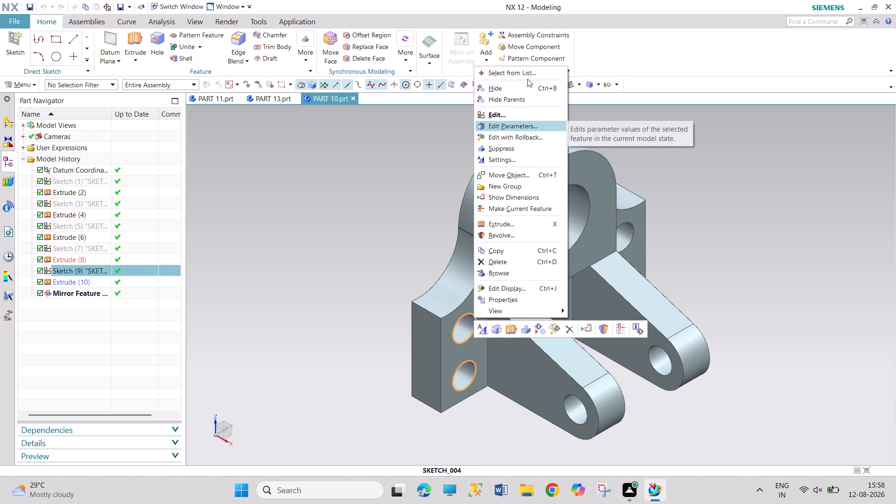
click(525, 84)
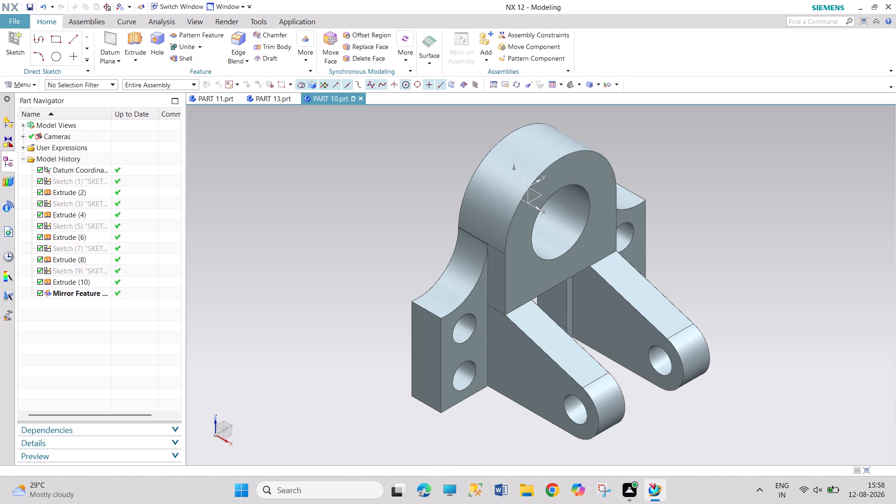
key(ctrl+s)
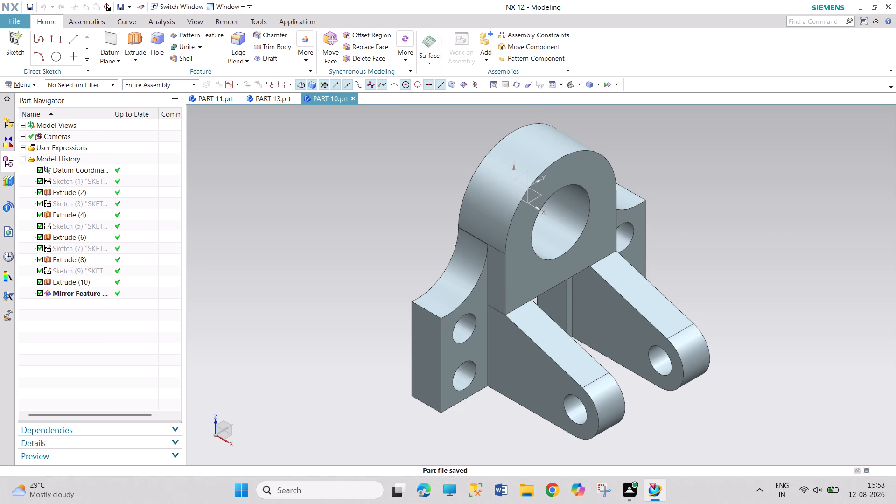